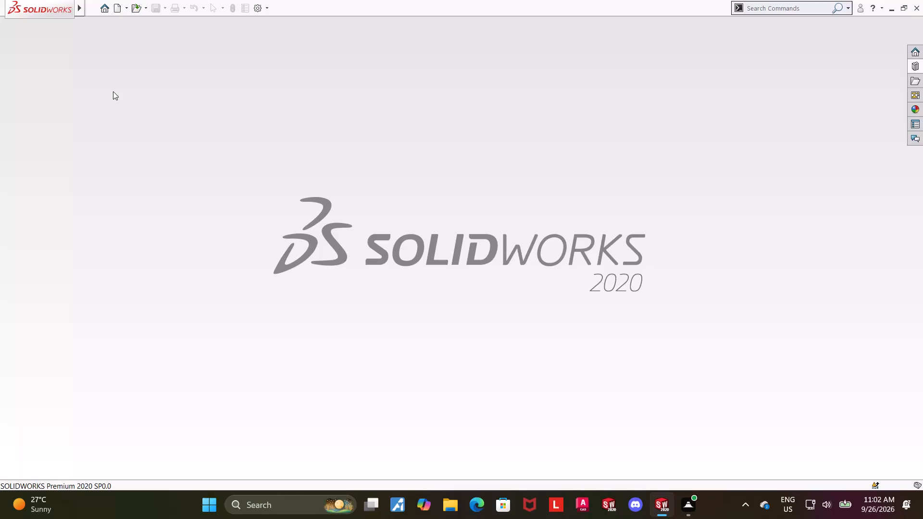
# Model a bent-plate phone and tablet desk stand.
# Create a new part document.
pyautogui.click(114, 13)
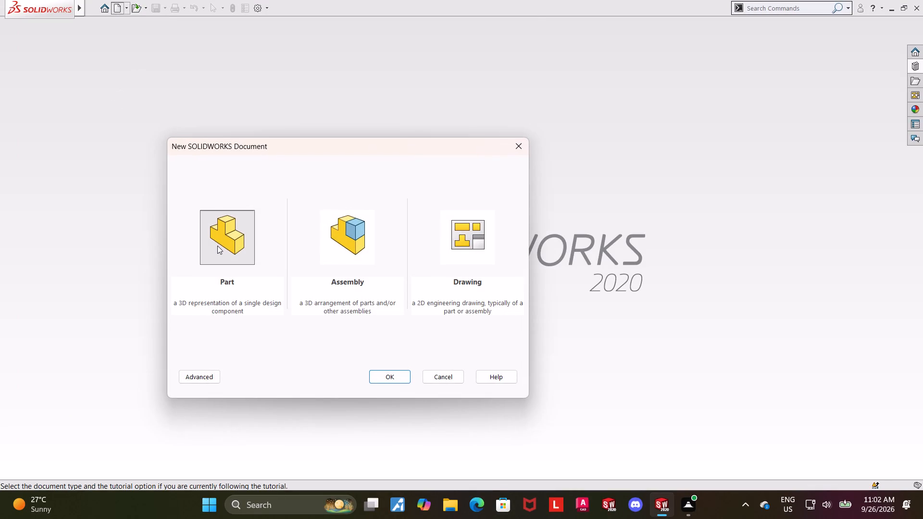
pyautogui.doubleClick(217, 246)
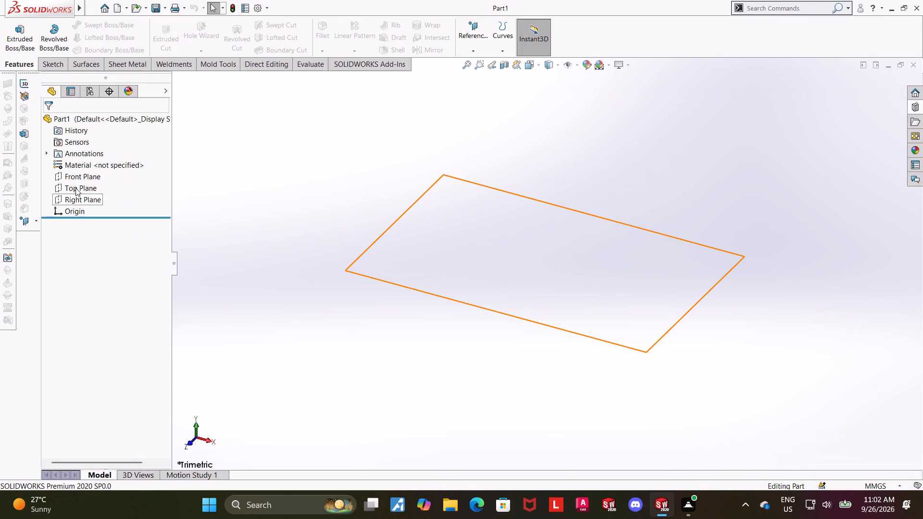
# On the Front Plane, sketch an open line chain from the origin: horizontal base about 709 mm, two long inclined lines, two short end segments.
pyautogui.click(76, 180)
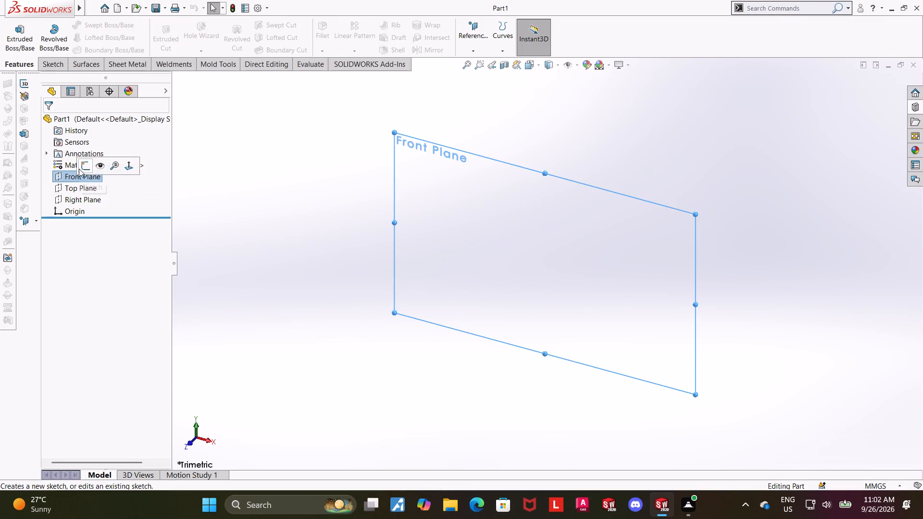
pyautogui.click(80, 164)
pyautogui.click(94, 26)
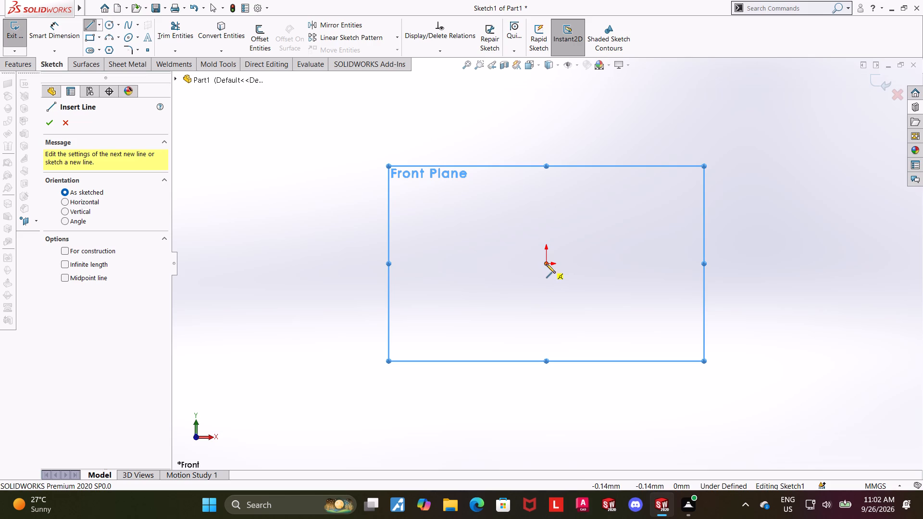
pyautogui.click(546, 264)
pyautogui.scroll(11, 614, 261)
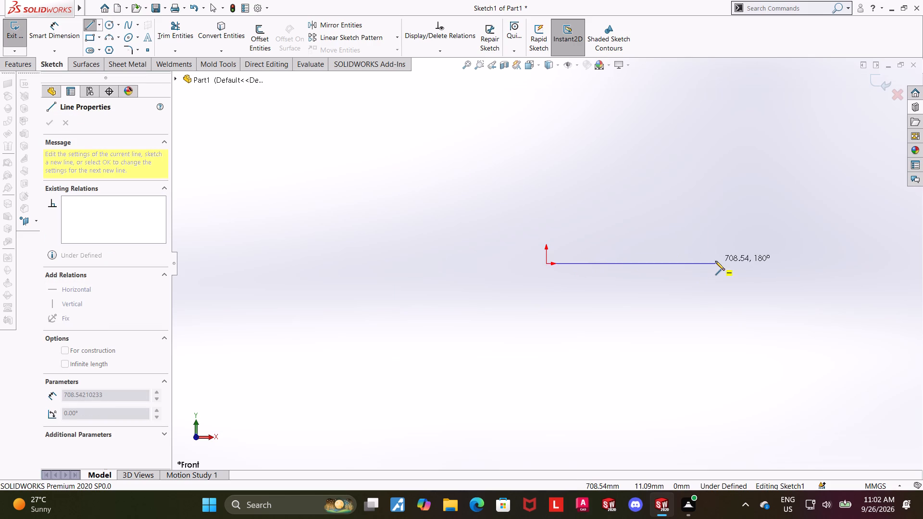
pyautogui.click(715, 261)
pyautogui.scroll(1, 611, 121)
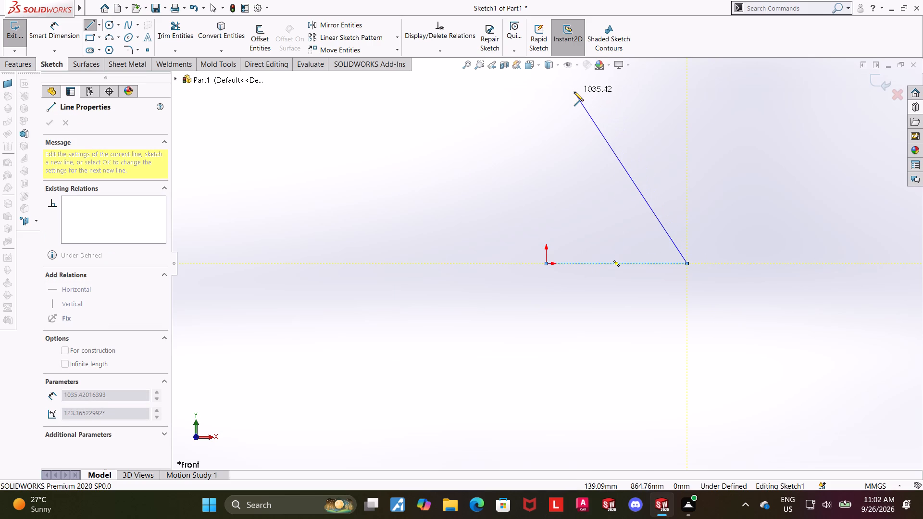
pyautogui.click(618, 127)
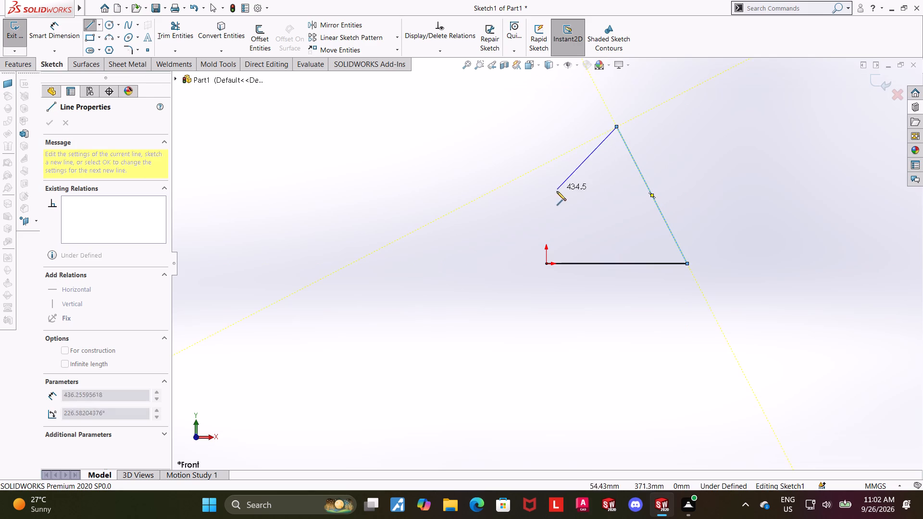
pyautogui.click(547, 212)
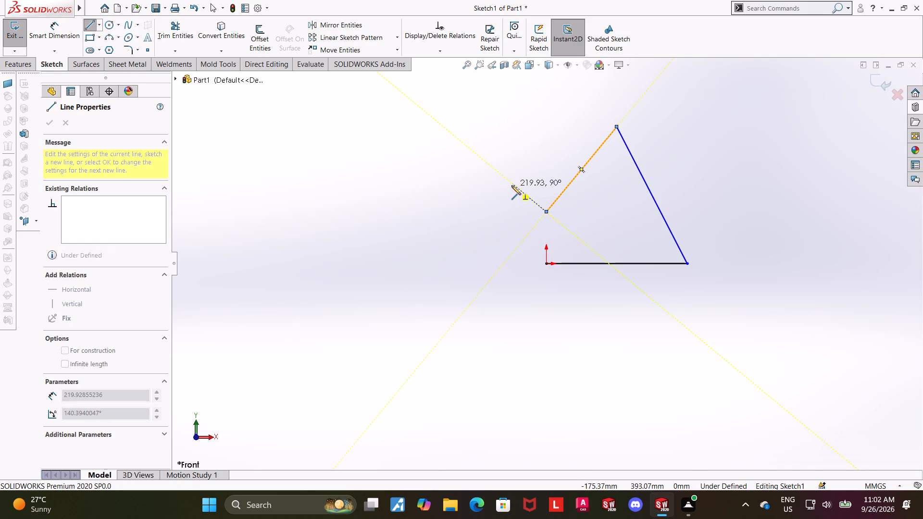
pyautogui.click(511, 185)
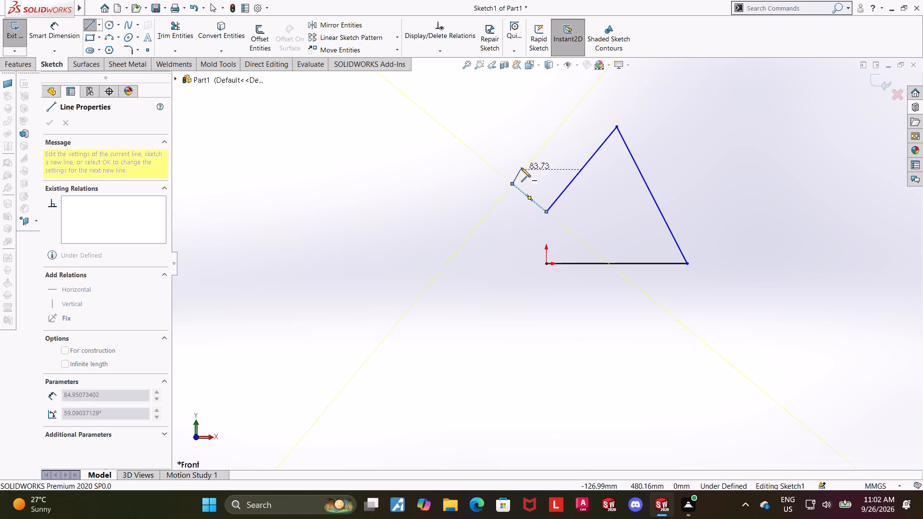
pyautogui.click(524, 169)
pyautogui.press('Escape')
pyautogui.press('Escape')
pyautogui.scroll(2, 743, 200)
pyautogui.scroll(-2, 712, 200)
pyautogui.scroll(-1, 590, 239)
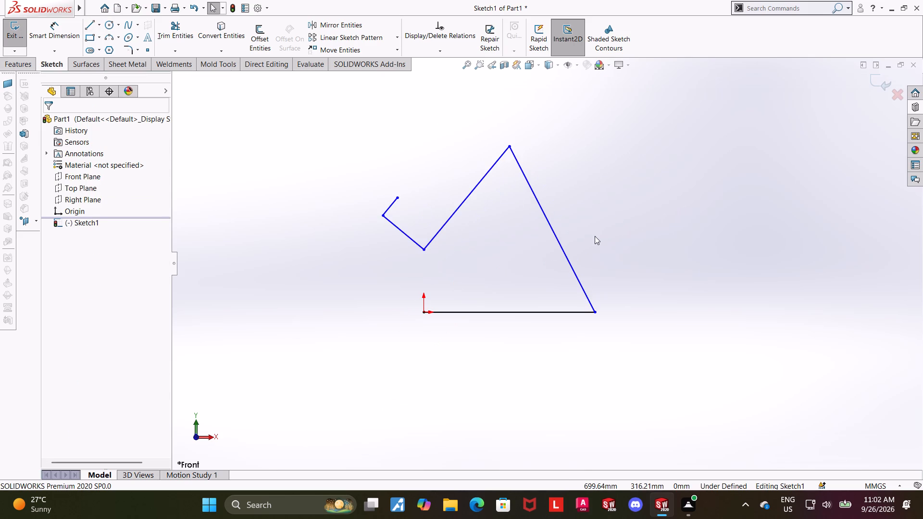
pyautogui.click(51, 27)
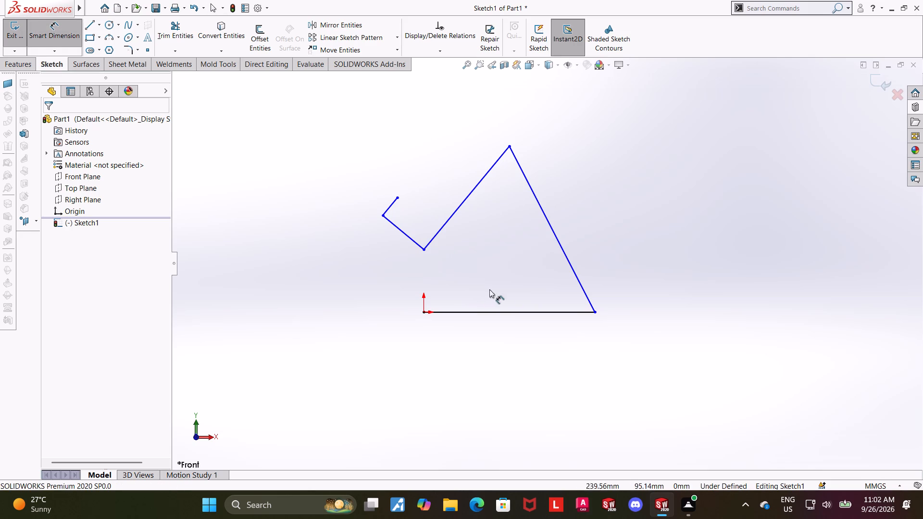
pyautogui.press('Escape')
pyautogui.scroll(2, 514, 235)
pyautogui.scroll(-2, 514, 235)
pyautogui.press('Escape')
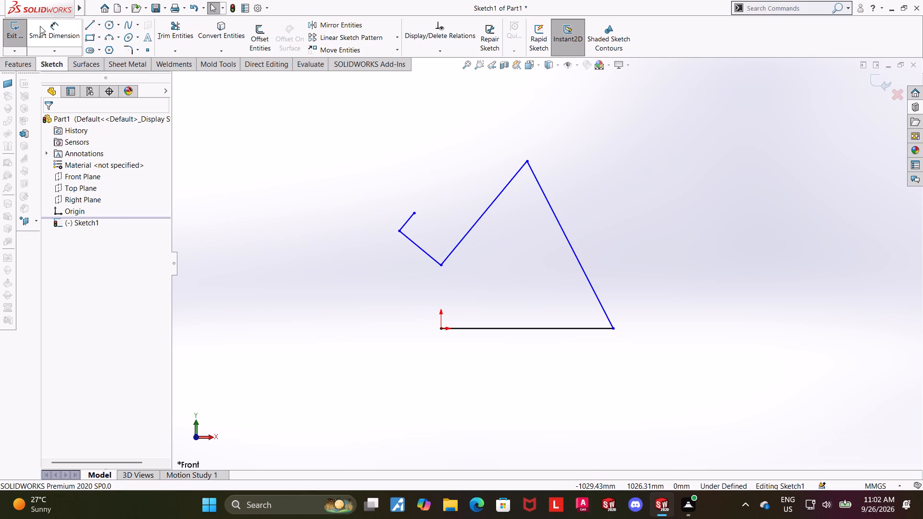
# Dimension the vertical distance from the horizontal base line to the profile's apex as 110 mm.
pyautogui.click(58, 35)
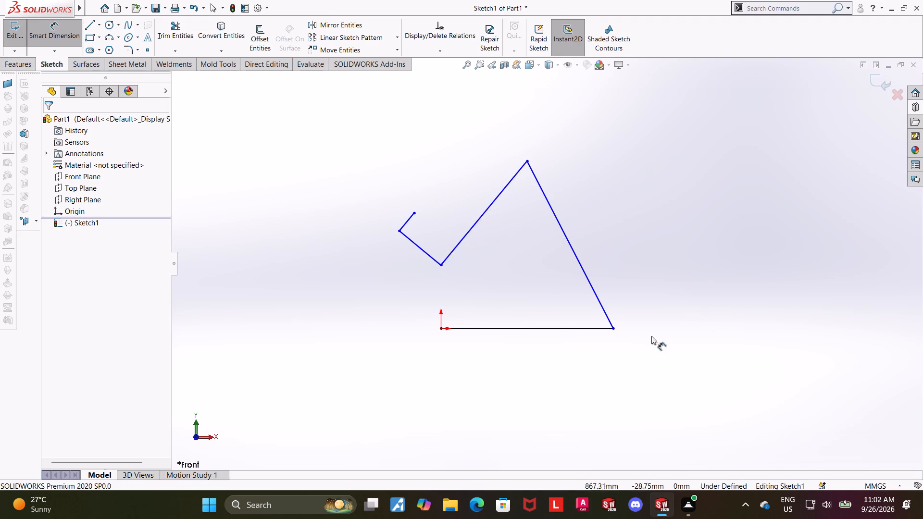
pyautogui.click(553, 329)
pyautogui.click(525, 160)
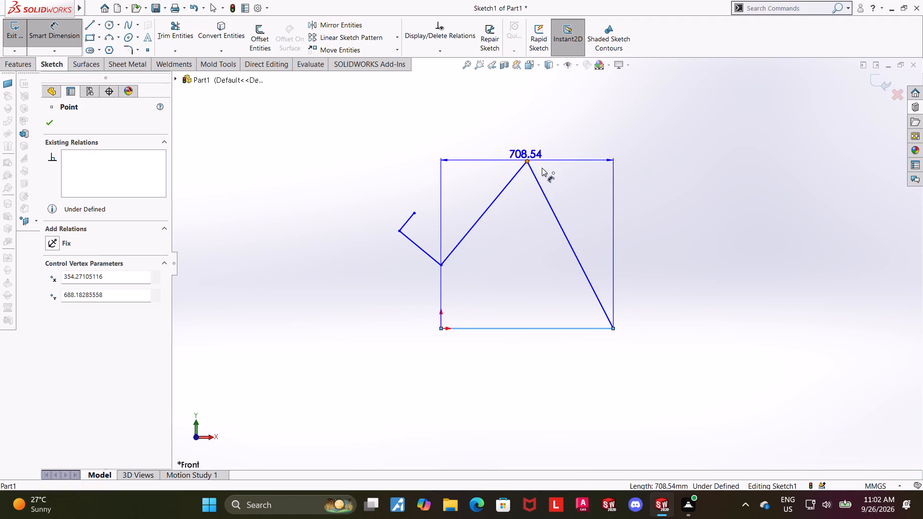
pyautogui.click(701, 212)
pyautogui.press('1')
pyautogui.press('0')
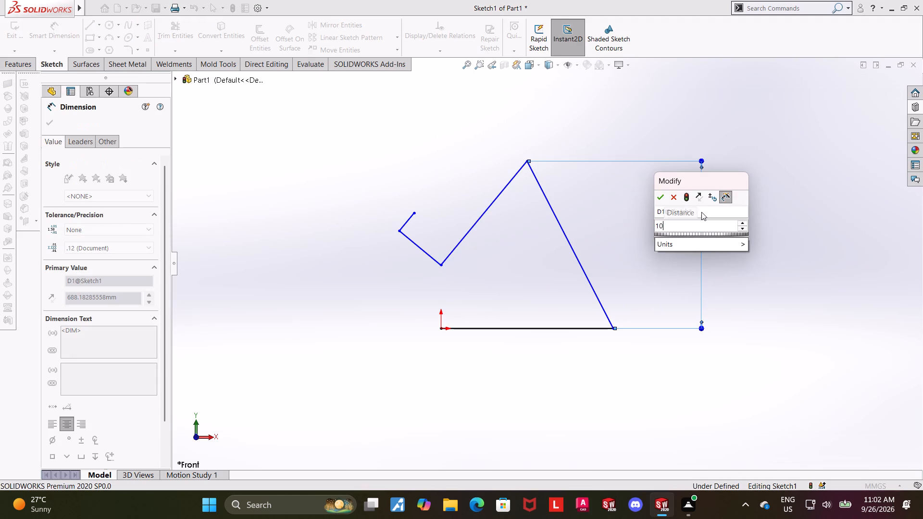
pyautogui.press('BackSpace')
pyautogui.press('1')
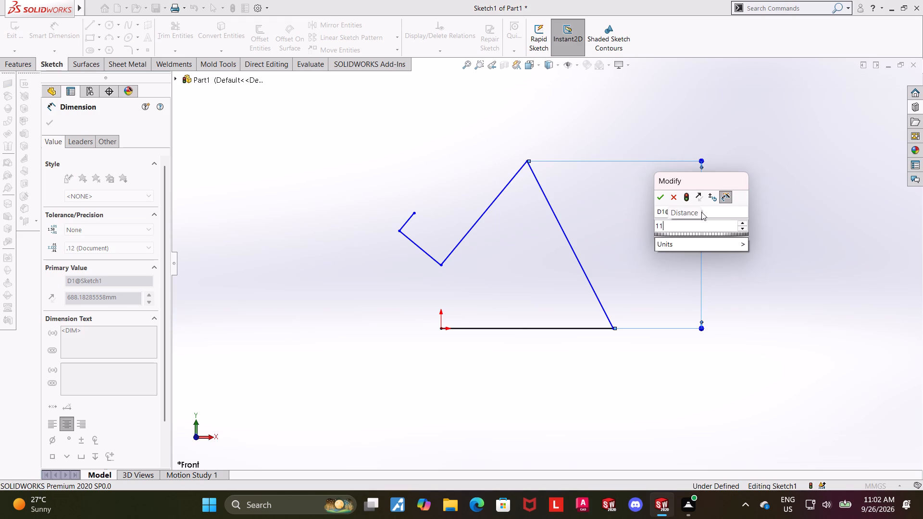
pyautogui.press('0')
pyautogui.press('Return')
pyautogui.press('Escape')
pyautogui.press('Escape')
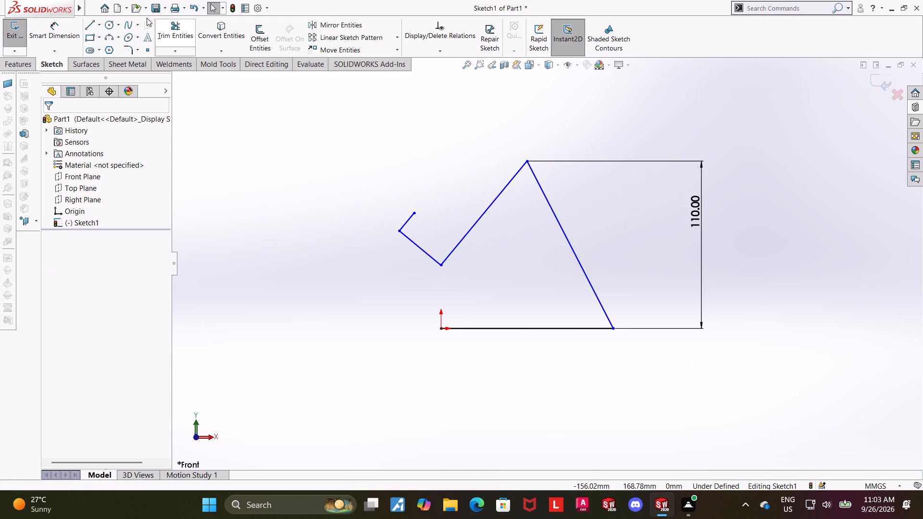
# Dimension the distance between the short line at the foot of the inner inclined line and the apex as 80 mm.
pyautogui.click(69, 28)
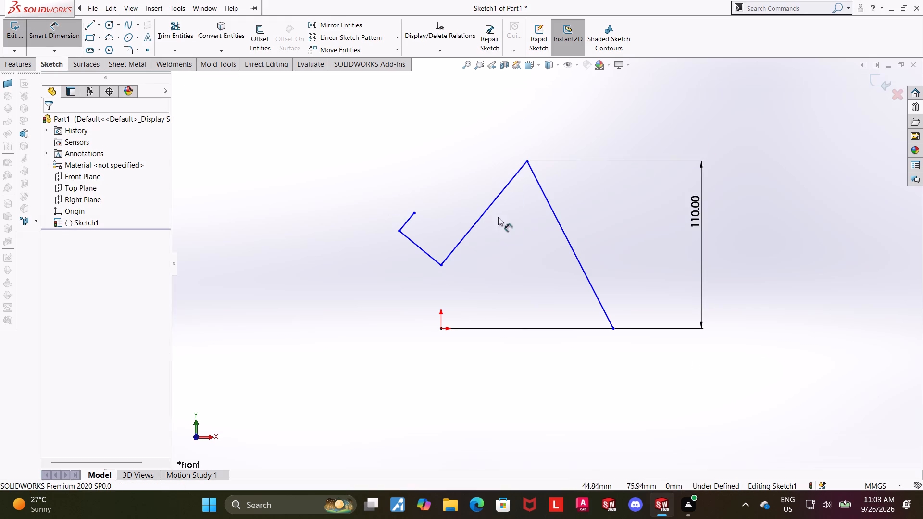
pyautogui.click(422, 251)
pyautogui.click(529, 163)
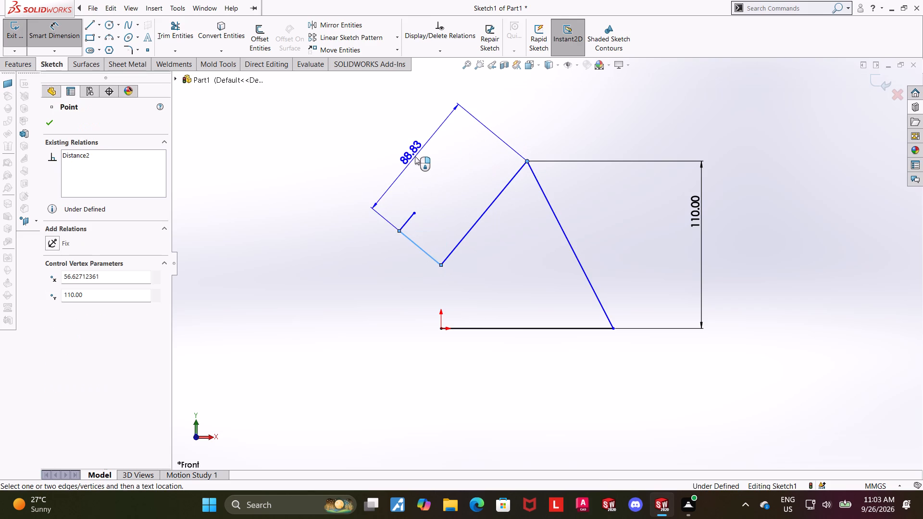
pyautogui.click(415, 156)
pyautogui.write('80')
pyautogui.press('Return')
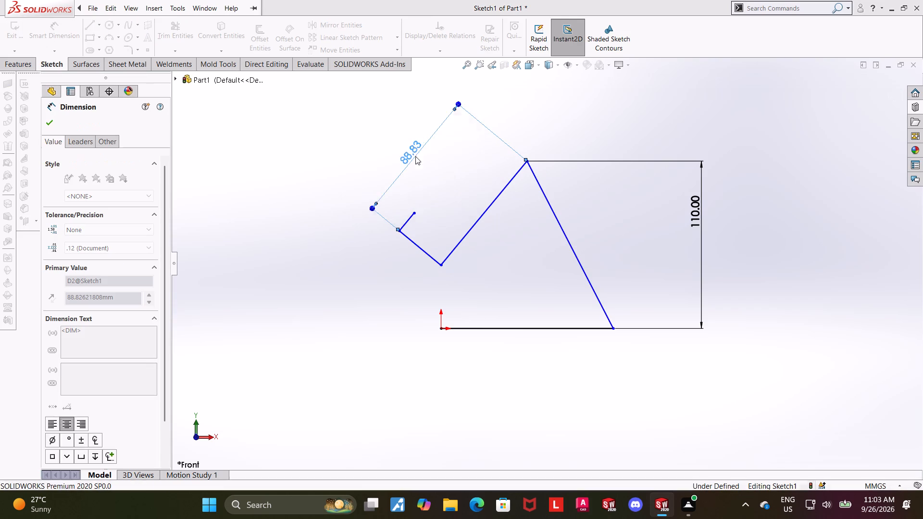
pyautogui.press('Escape')
pyautogui.press('Escape')
pyautogui.press('Escape')
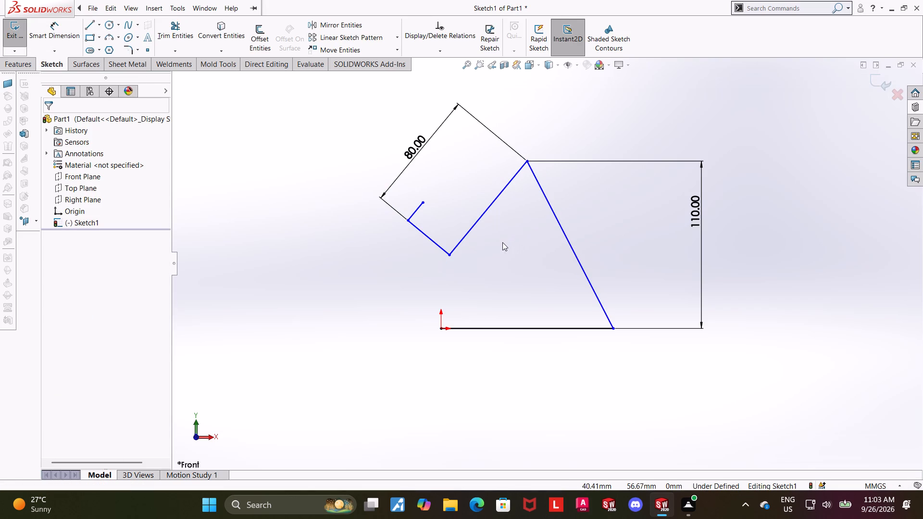
# Dimension the angle between the two long inclined lines at the apex as 60°.
pyautogui.click(70, 34)
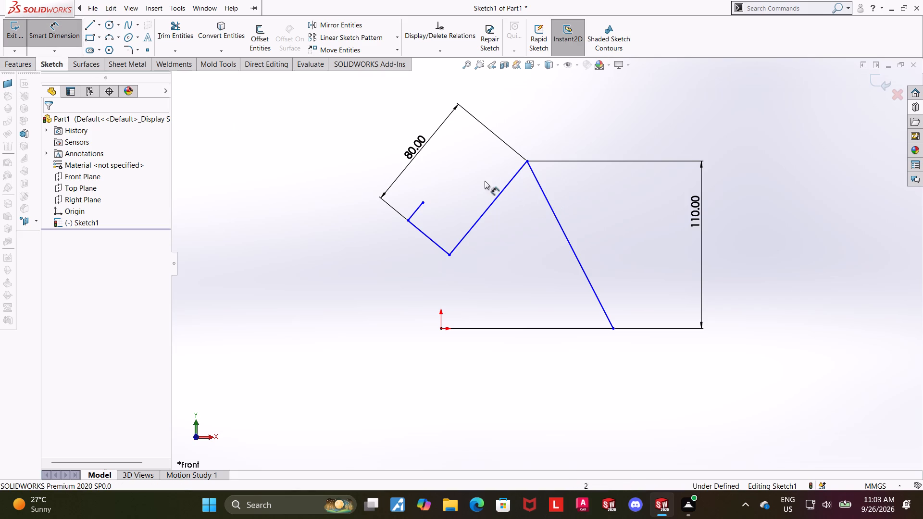
pyautogui.click(501, 190)
pyautogui.click(547, 198)
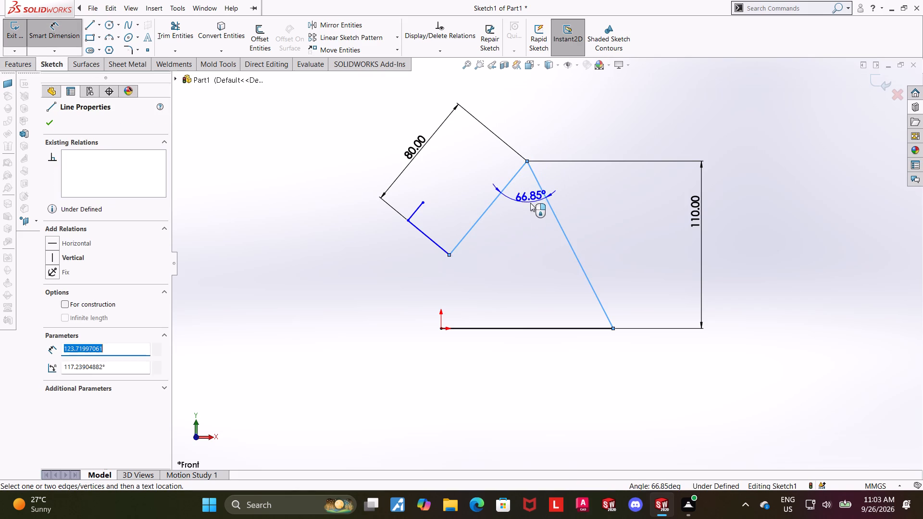
pyautogui.click(528, 205)
pyautogui.write('60')
pyautogui.press('Return')
pyautogui.press('Escape')
pyautogui.press('Escape')
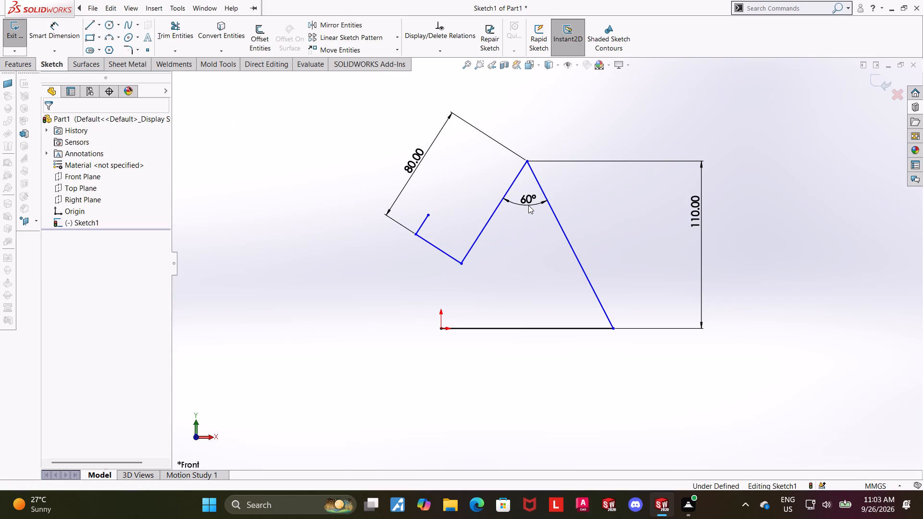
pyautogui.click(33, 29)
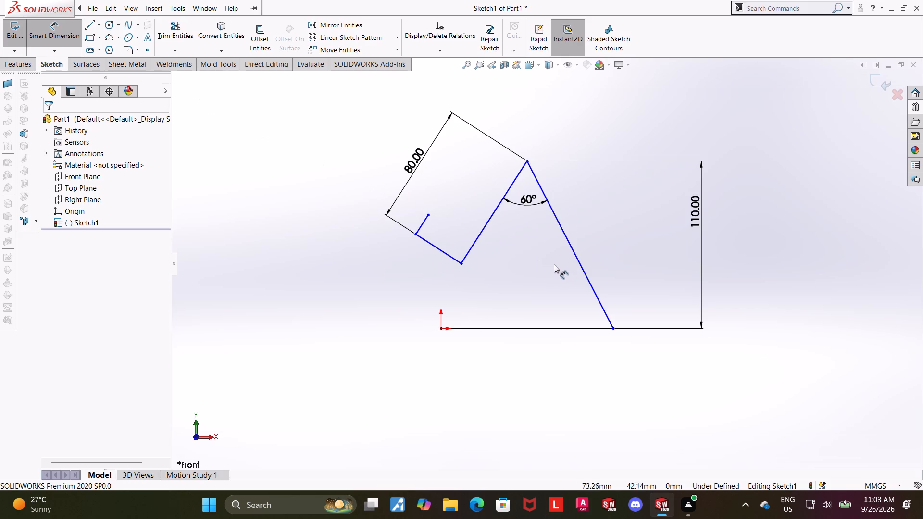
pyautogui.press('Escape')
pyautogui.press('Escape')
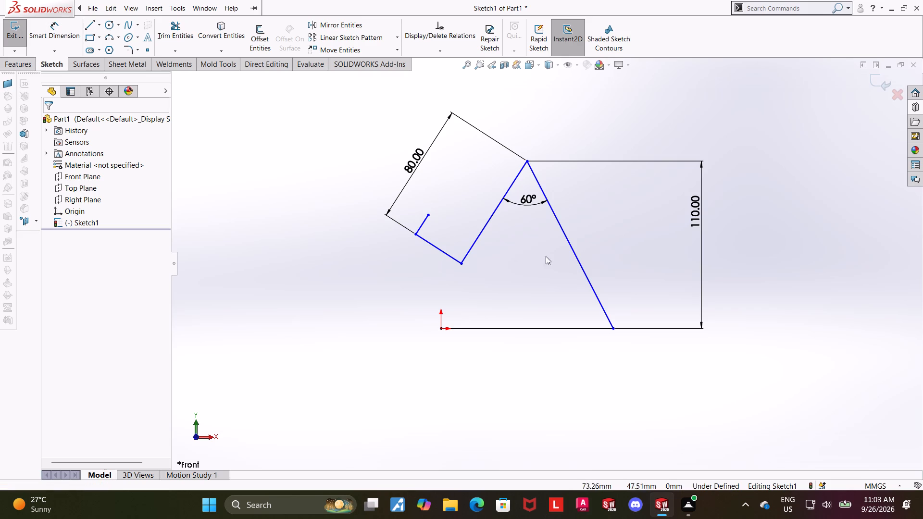
# Undo the last change to the apex angle's value.
pyautogui.hotkey('ctrl', 'z')
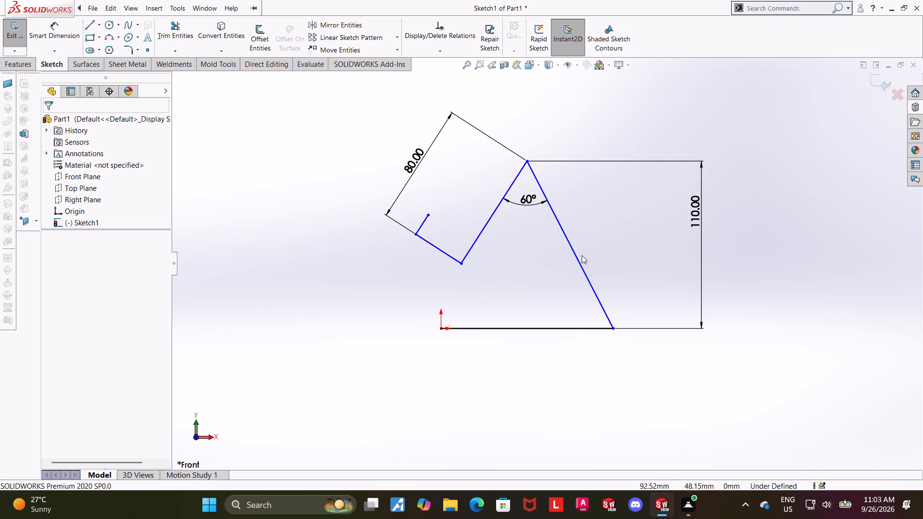
pyautogui.press('Escape')
pyautogui.press('Escape')
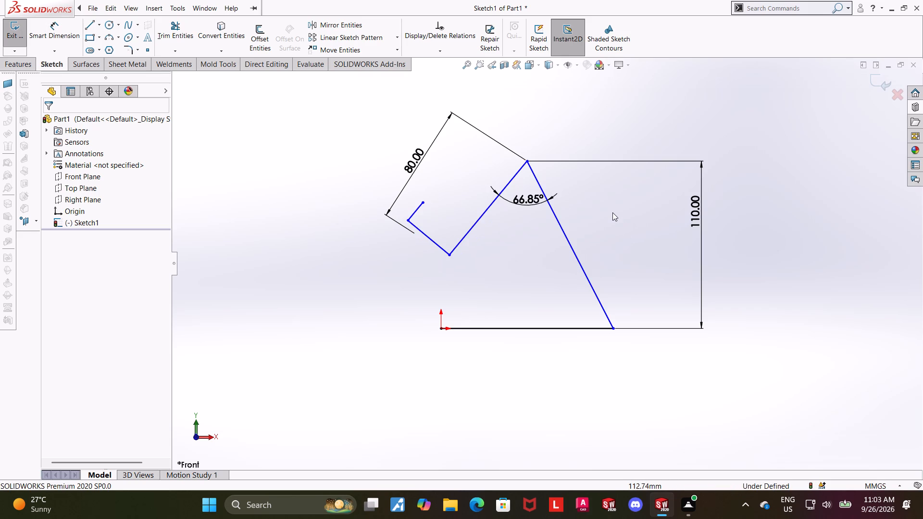
# Offset the entire line chain outward from the long outer inclined line and below the base by 3 mm.
pyautogui.click(260, 39)
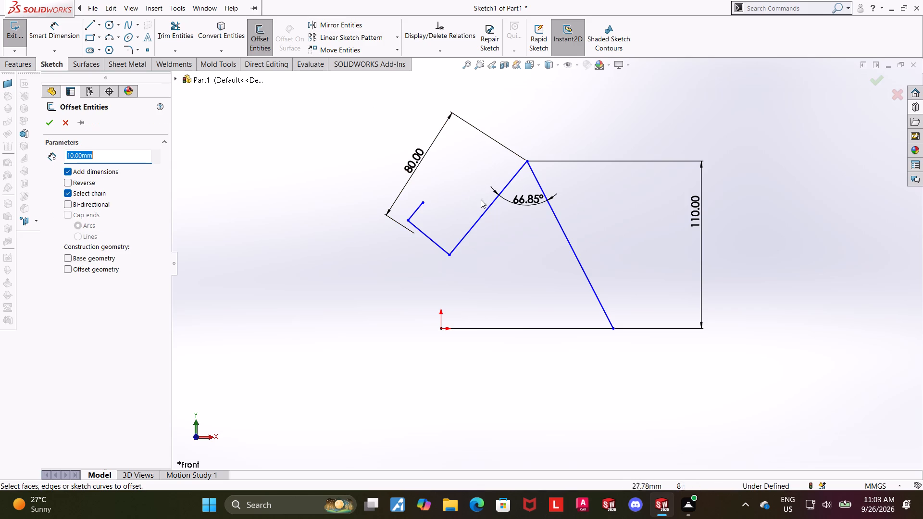
pyautogui.doubleClick(415, 209)
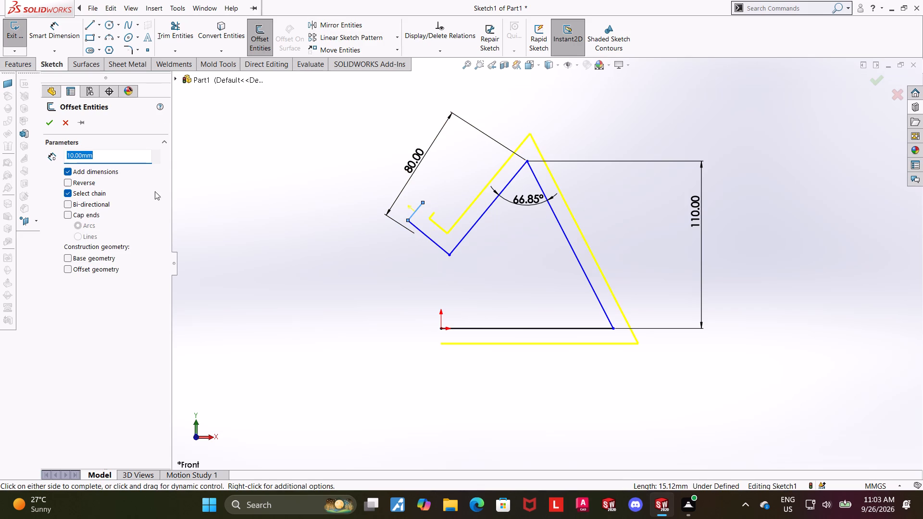
pyautogui.press('2')
pyautogui.press('BackSpace')
pyautogui.press('3')
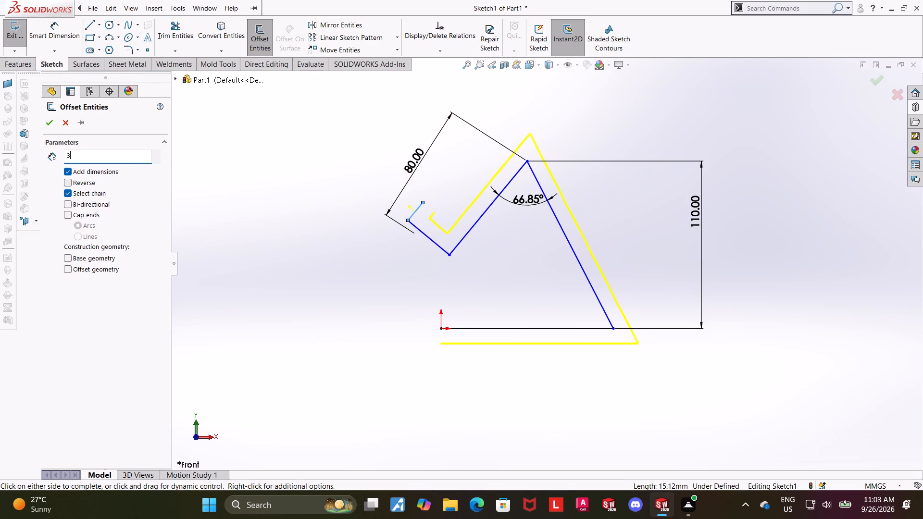
pyautogui.press('Return')
pyautogui.click(47, 125)
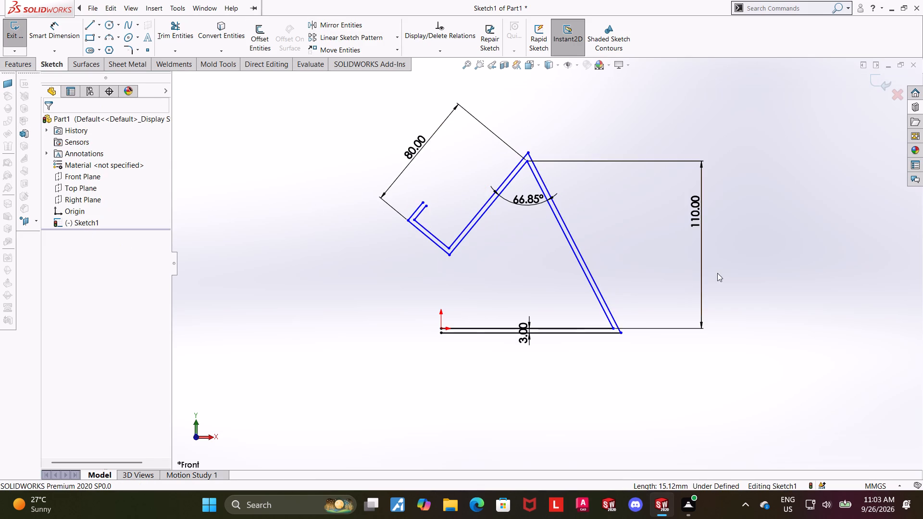
pyautogui.click(722, 273)
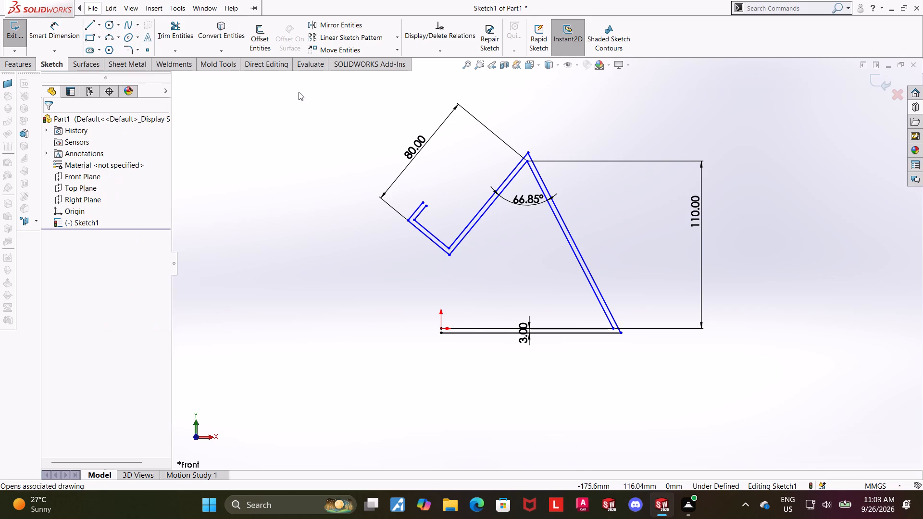
pyautogui.click(299, 92)
# Close the open end at the short hook by drawing a line between the endpoints of the original and offset chains.
pyautogui.click(92, 27)
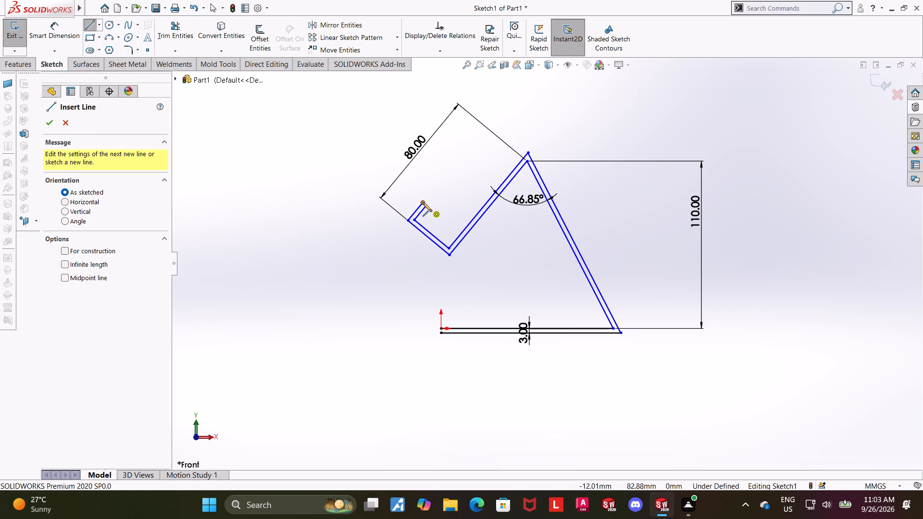
pyautogui.click(423, 202)
pyautogui.click(427, 206)
pyautogui.press('Escape')
pyautogui.press('Escape')
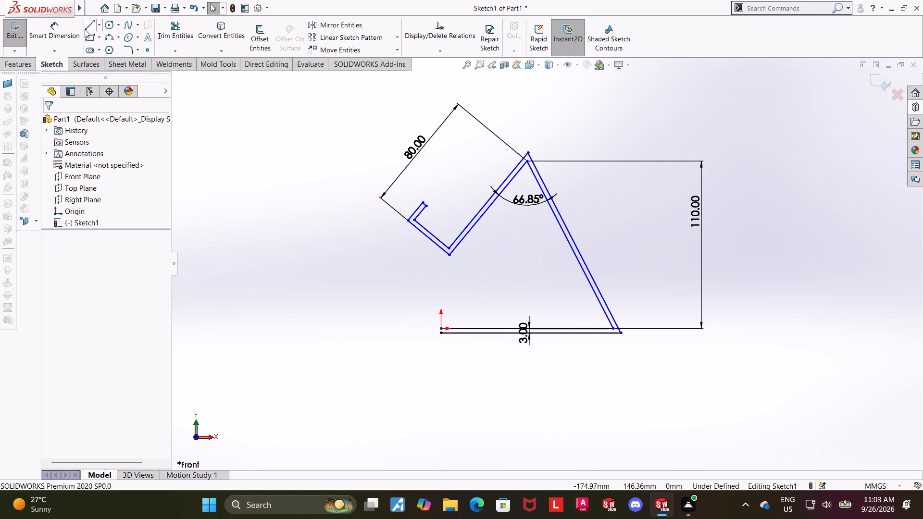
# Close the open end of the base by drawing a 3 mm vertical line from the origin to the offset line's endpoint.
pyautogui.click(86, 26)
pyautogui.click(442, 328)
pyautogui.click(441, 334)
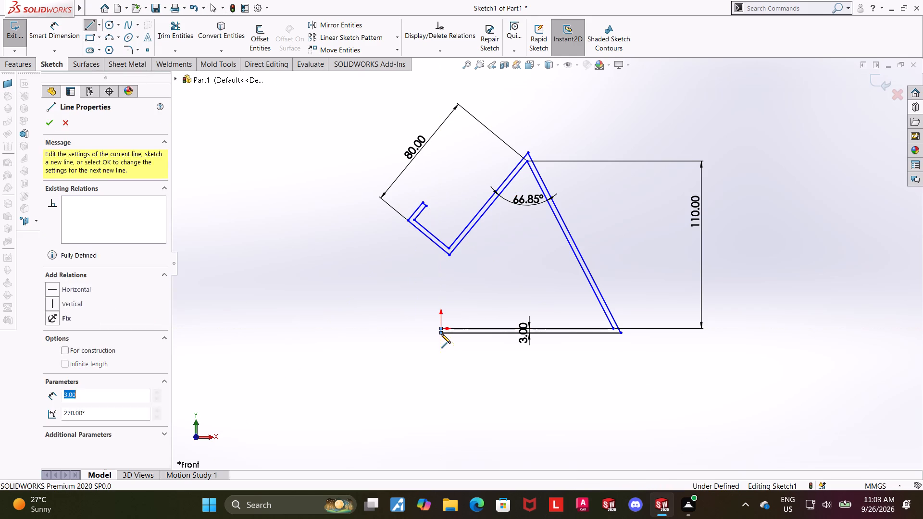
pyautogui.press('Escape')
pyautogui.press('Escape')
pyautogui.press('Escape')
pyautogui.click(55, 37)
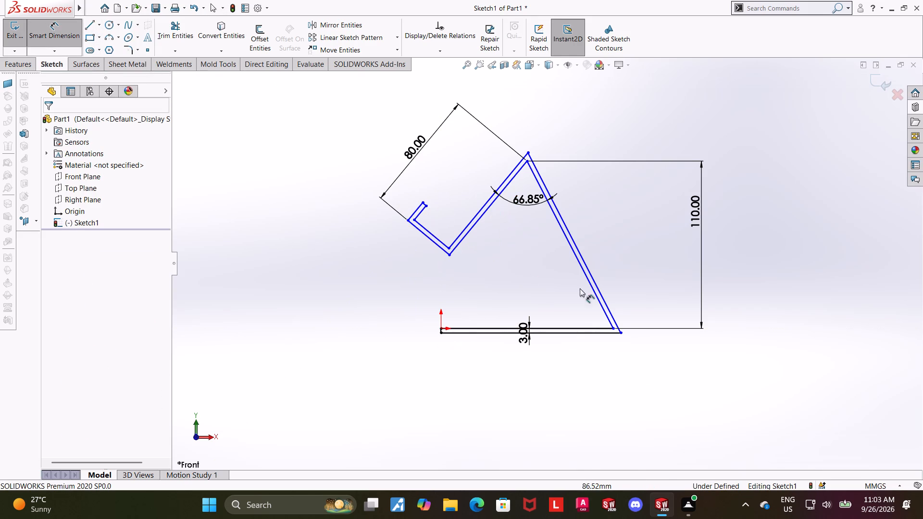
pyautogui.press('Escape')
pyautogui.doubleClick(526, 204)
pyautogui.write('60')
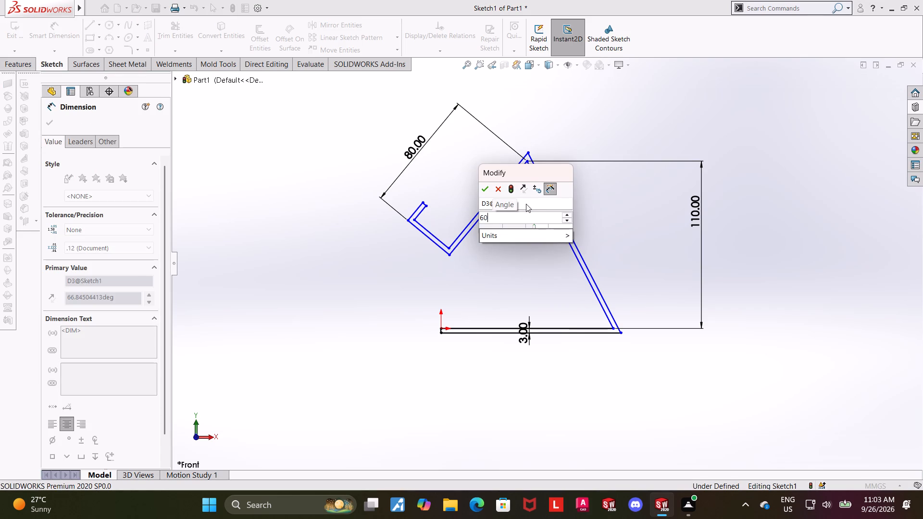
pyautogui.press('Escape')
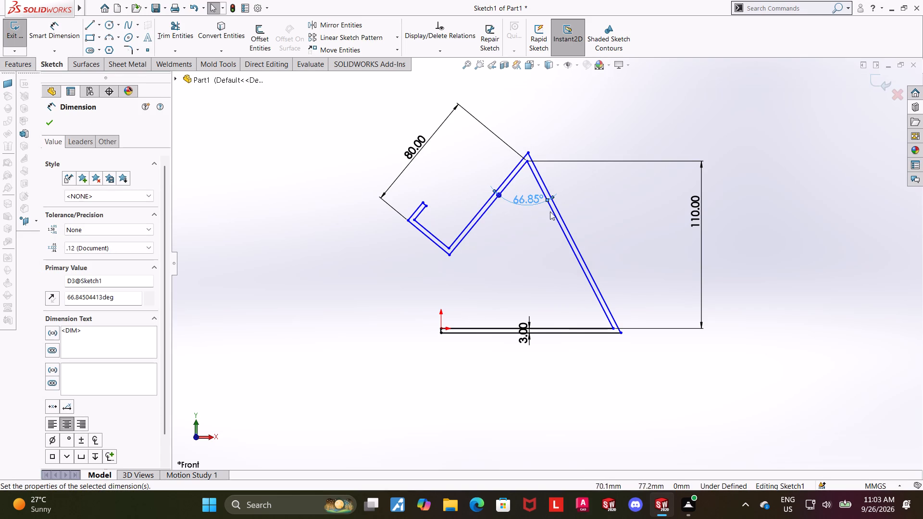
# Set the apex angle between the two long inclined lines to 60°.
pyautogui.scroll(-8, 550, 212)
pyautogui.scroll(4, 486, 224)
pyautogui.doubleClick(511, 257)
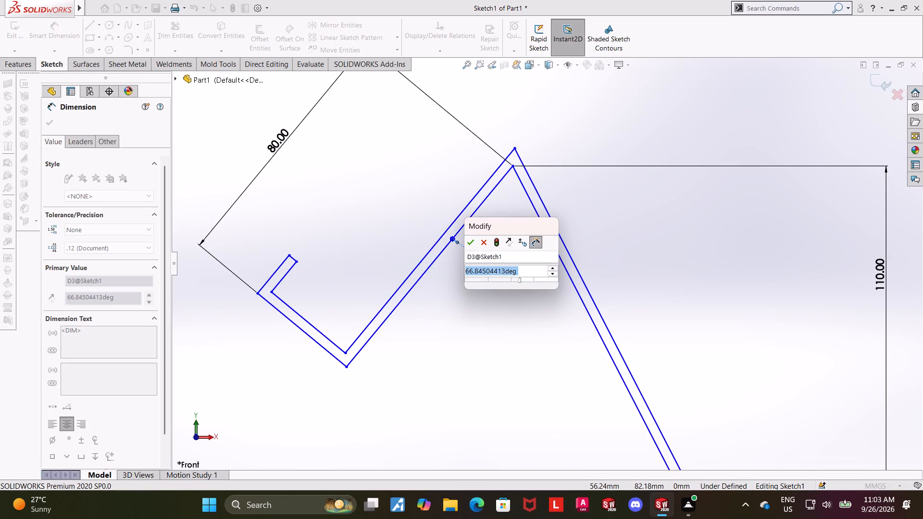
pyautogui.write('60')
pyautogui.press('Return')
pyautogui.press('Escape')
pyautogui.press('Escape')
pyautogui.scroll(4, 506, 277)
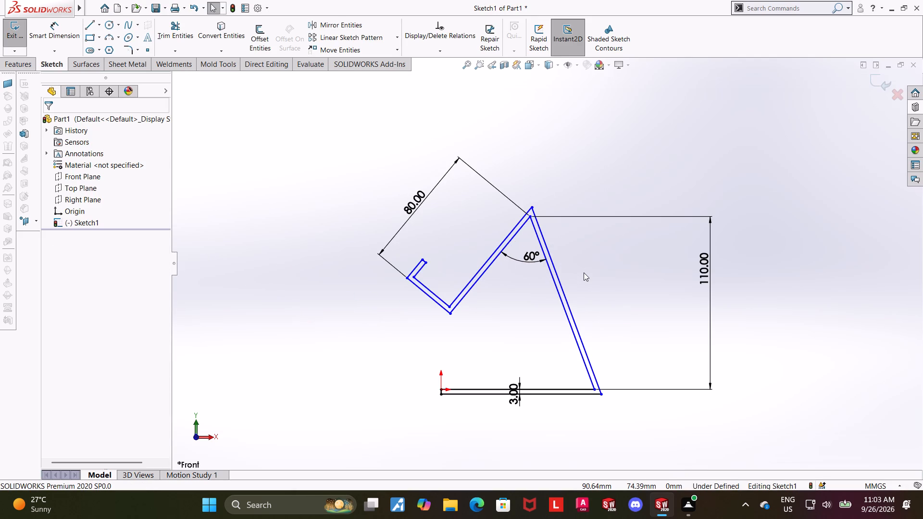
pyautogui.press('Escape')
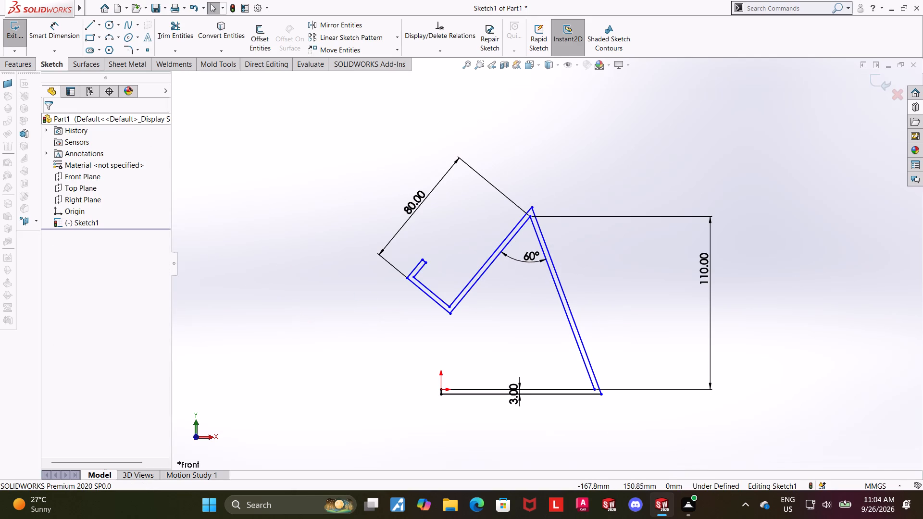
# Dimension the angle between the inner long inclined line and the upper base line as 60°.
pyautogui.click(49, 41)
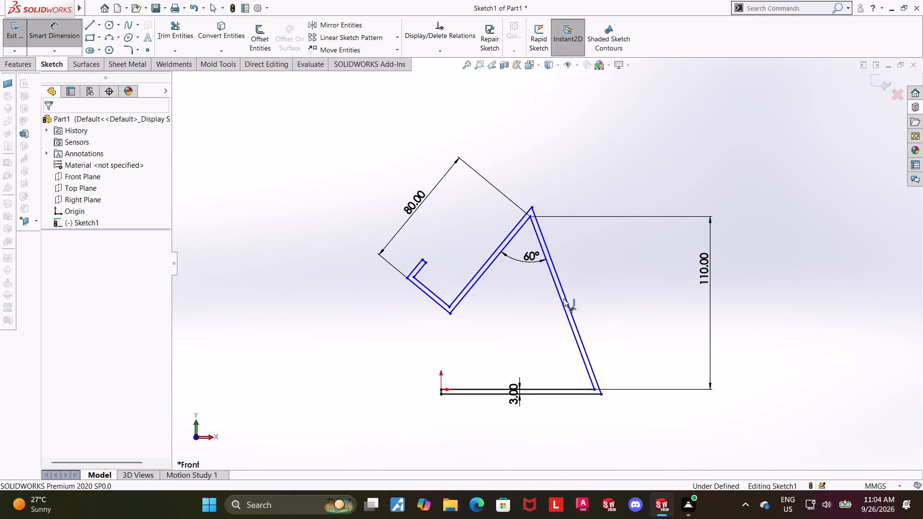
pyautogui.click(568, 326)
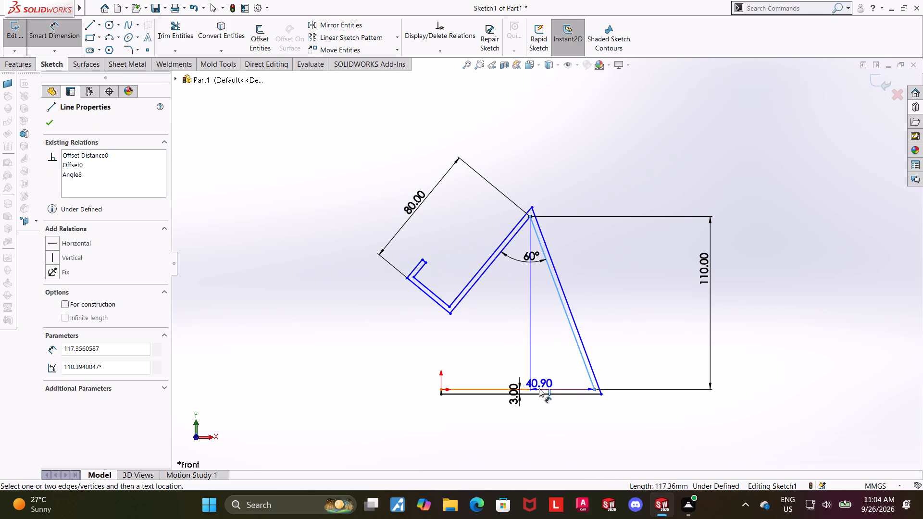
pyautogui.click(539, 388)
pyautogui.click(523, 358)
pyautogui.write('60')
pyautogui.press('Return')
pyautogui.press('Escape')
pyautogui.press('Escape')
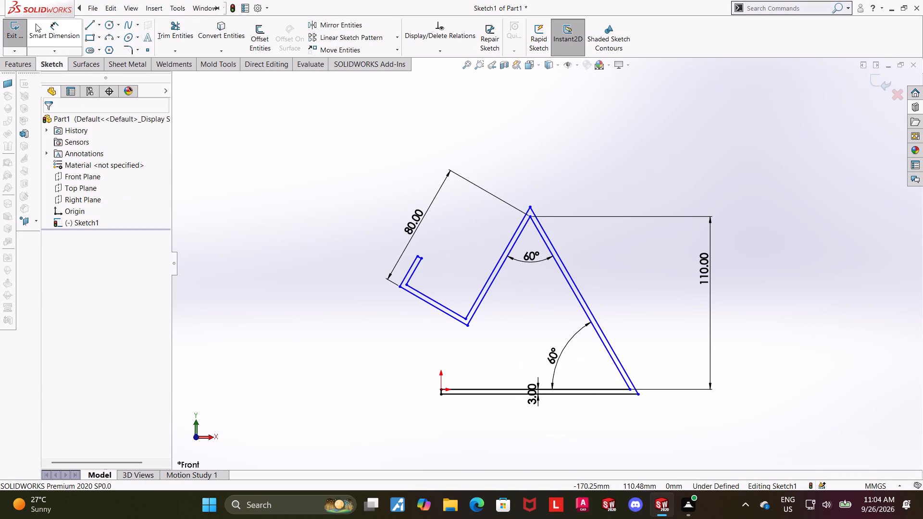
# Add a vertical relation between the outer bottom corner of the hook and the origin.
pyautogui.click(469, 327)
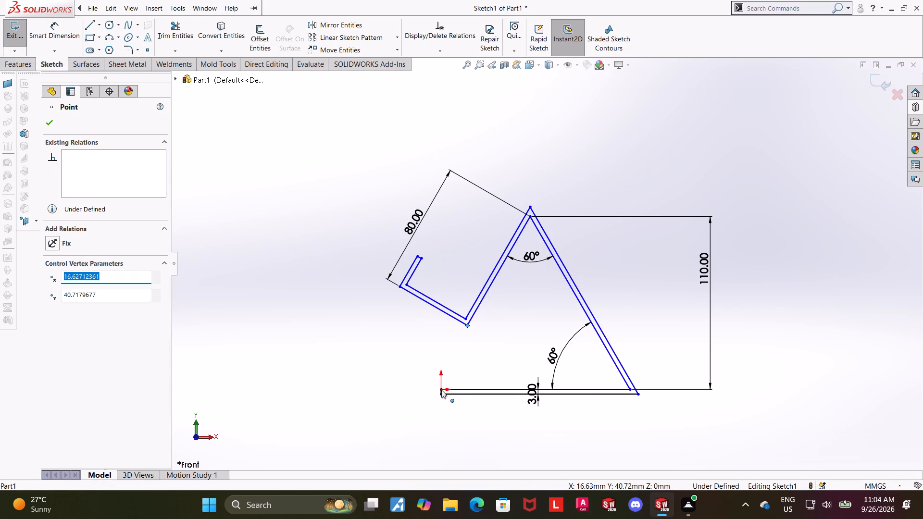
pyautogui.keyDown('ctrl'); pyautogui.click(441, 390); pyautogui.keyUp('ctrl')
pyautogui.click(51, 309)
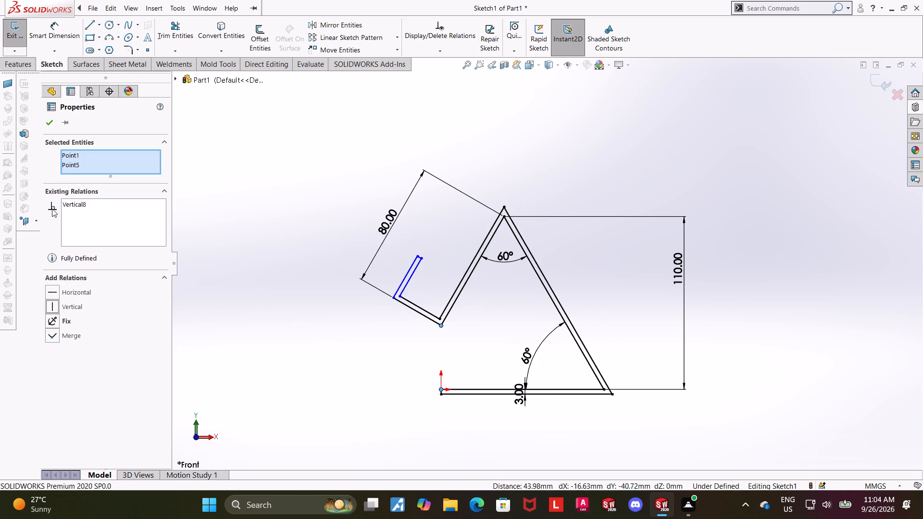
pyautogui.click(47, 126)
pyautogui.press('Escape')
pyautogui.press('Escape')
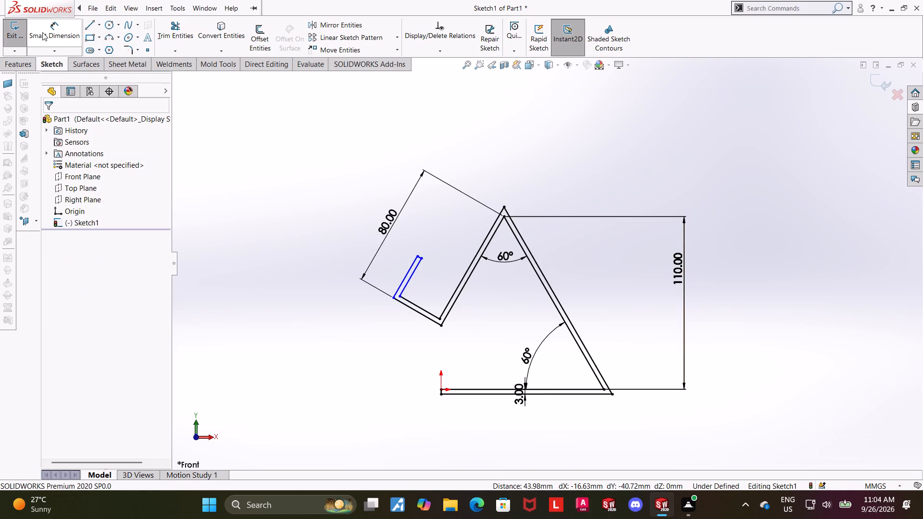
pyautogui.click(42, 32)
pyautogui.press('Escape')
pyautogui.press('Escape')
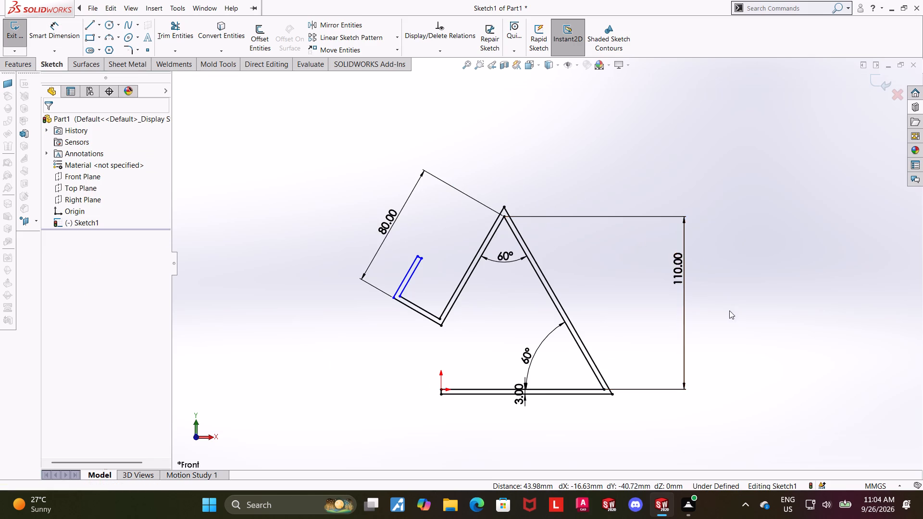
# Draw a centerline about 20 mm long from the inner base corner, rising outward across the strip at about 34°.
pyautogui.scroll(-6, 588, 362)
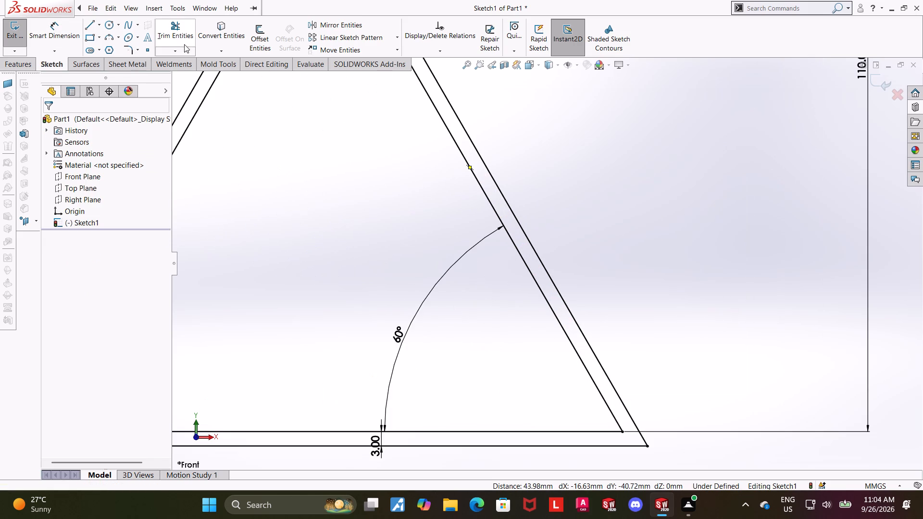
pyautogui.click(100, 23)
pyautogui.click(100, 49)
pyautogui.scroll(3, 608, 339)
pyautogui.click(591, 360)
pyautogui.click(637, 329)
pyautogui.press('Escape')
pyautogui.press('Escape')
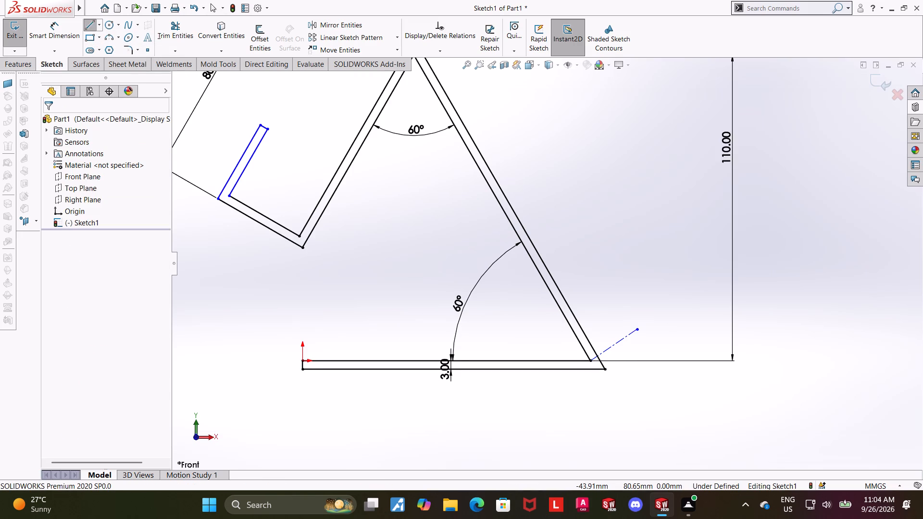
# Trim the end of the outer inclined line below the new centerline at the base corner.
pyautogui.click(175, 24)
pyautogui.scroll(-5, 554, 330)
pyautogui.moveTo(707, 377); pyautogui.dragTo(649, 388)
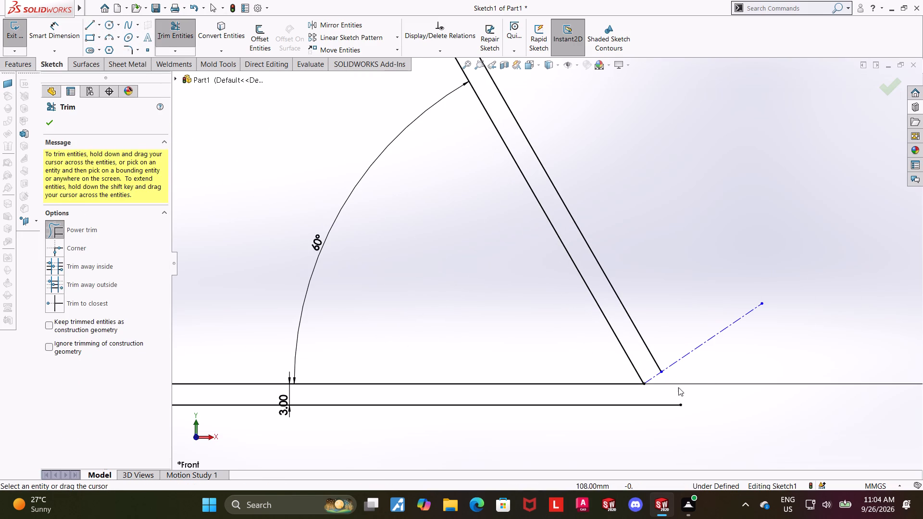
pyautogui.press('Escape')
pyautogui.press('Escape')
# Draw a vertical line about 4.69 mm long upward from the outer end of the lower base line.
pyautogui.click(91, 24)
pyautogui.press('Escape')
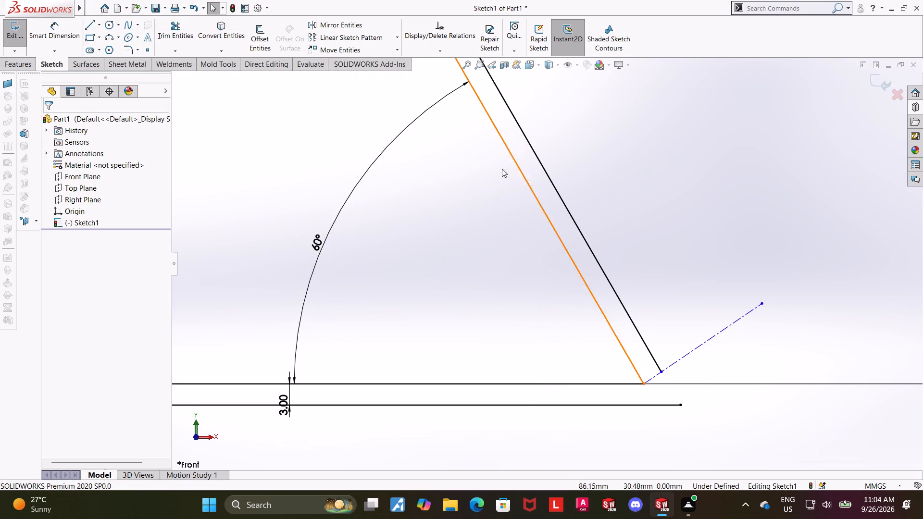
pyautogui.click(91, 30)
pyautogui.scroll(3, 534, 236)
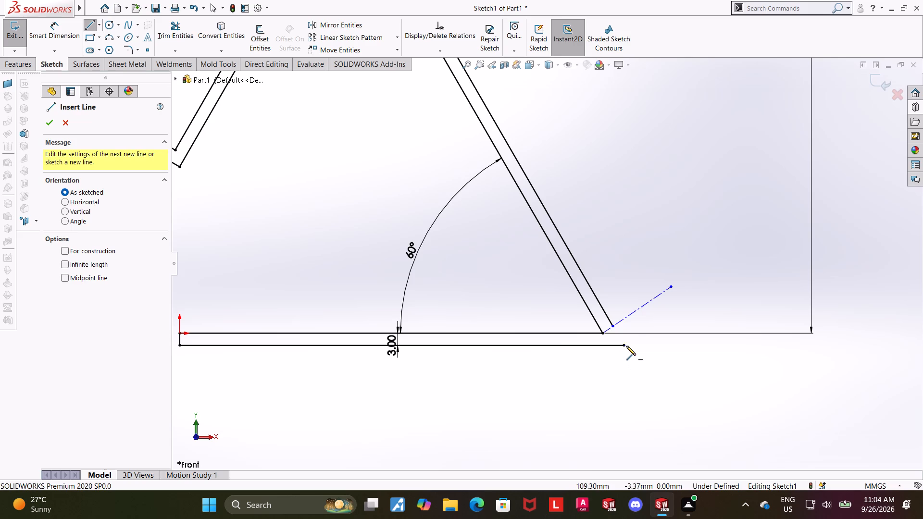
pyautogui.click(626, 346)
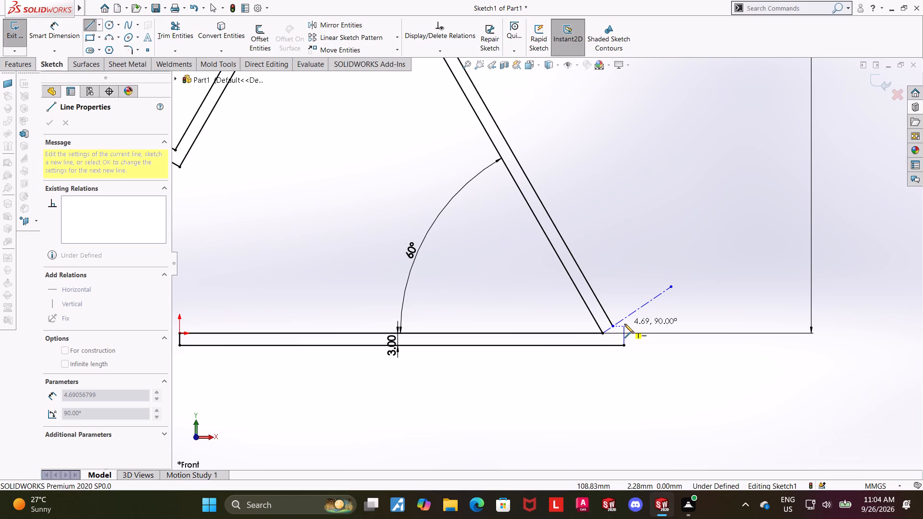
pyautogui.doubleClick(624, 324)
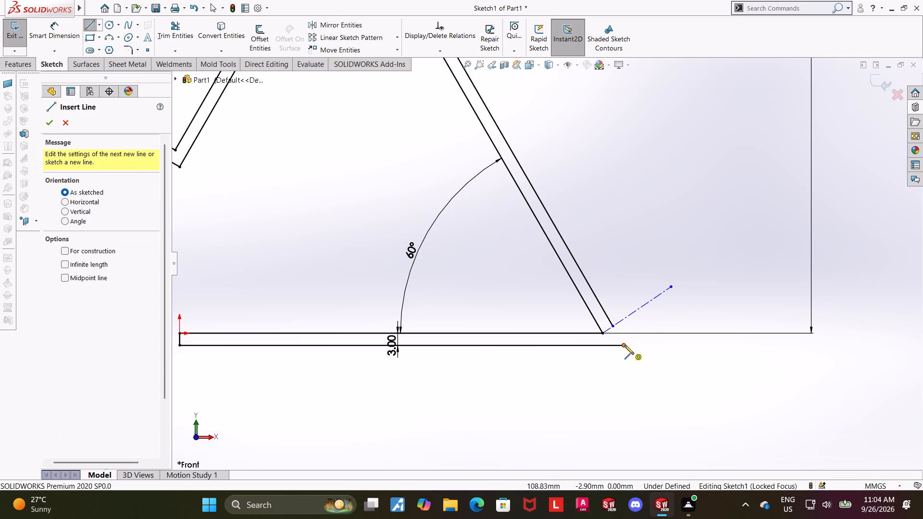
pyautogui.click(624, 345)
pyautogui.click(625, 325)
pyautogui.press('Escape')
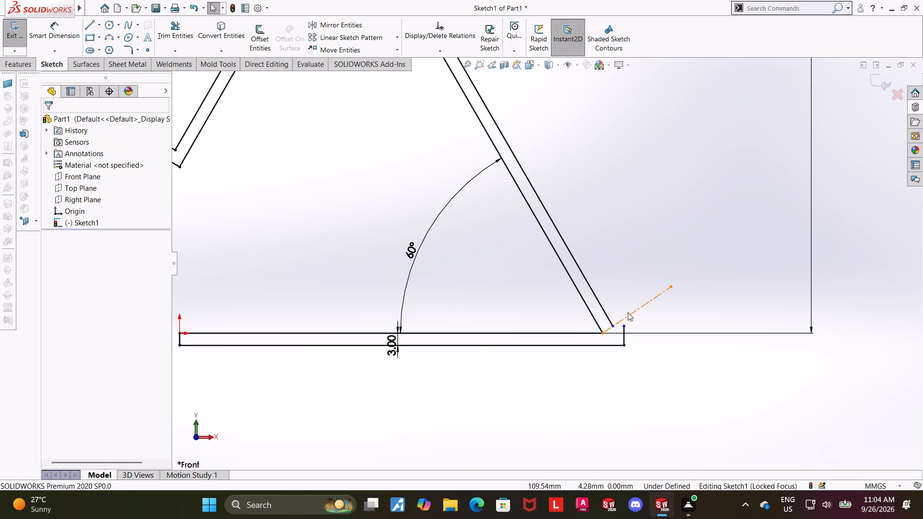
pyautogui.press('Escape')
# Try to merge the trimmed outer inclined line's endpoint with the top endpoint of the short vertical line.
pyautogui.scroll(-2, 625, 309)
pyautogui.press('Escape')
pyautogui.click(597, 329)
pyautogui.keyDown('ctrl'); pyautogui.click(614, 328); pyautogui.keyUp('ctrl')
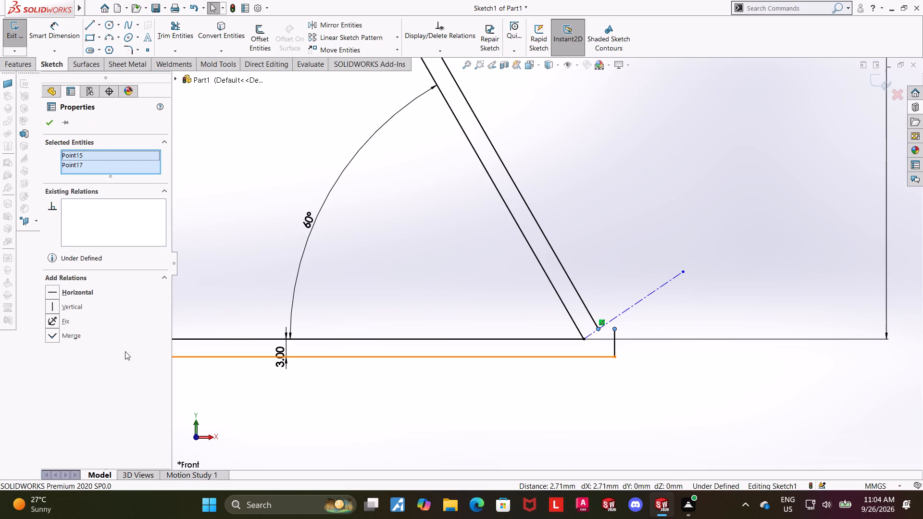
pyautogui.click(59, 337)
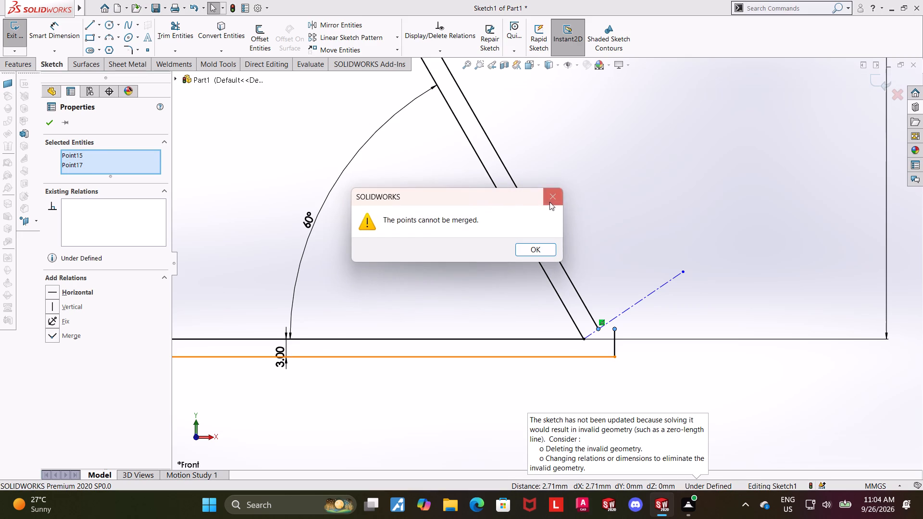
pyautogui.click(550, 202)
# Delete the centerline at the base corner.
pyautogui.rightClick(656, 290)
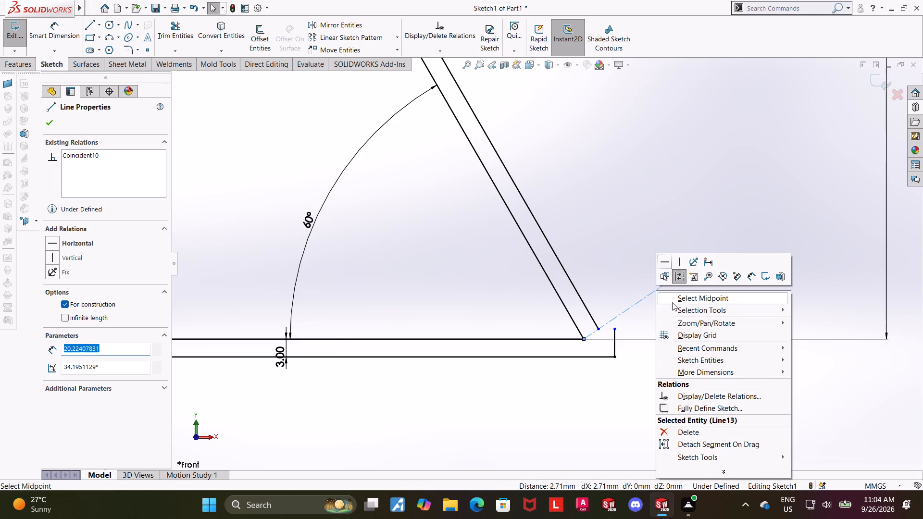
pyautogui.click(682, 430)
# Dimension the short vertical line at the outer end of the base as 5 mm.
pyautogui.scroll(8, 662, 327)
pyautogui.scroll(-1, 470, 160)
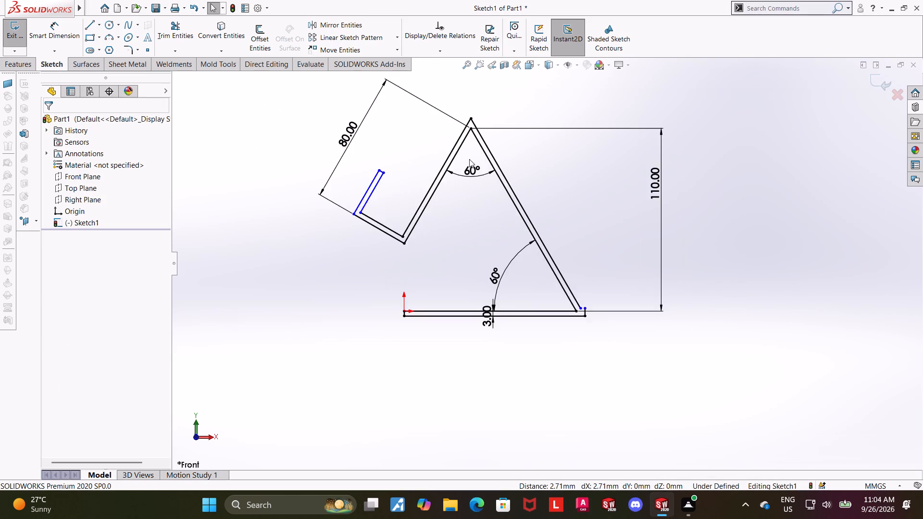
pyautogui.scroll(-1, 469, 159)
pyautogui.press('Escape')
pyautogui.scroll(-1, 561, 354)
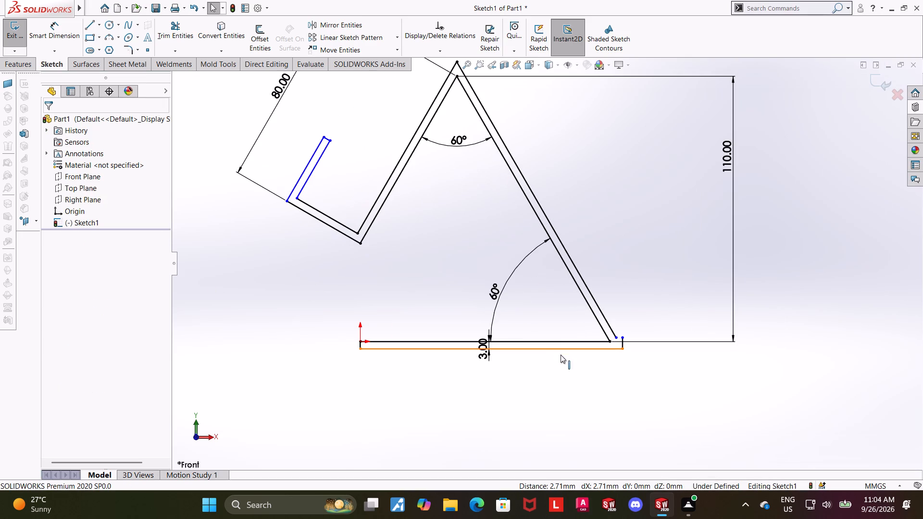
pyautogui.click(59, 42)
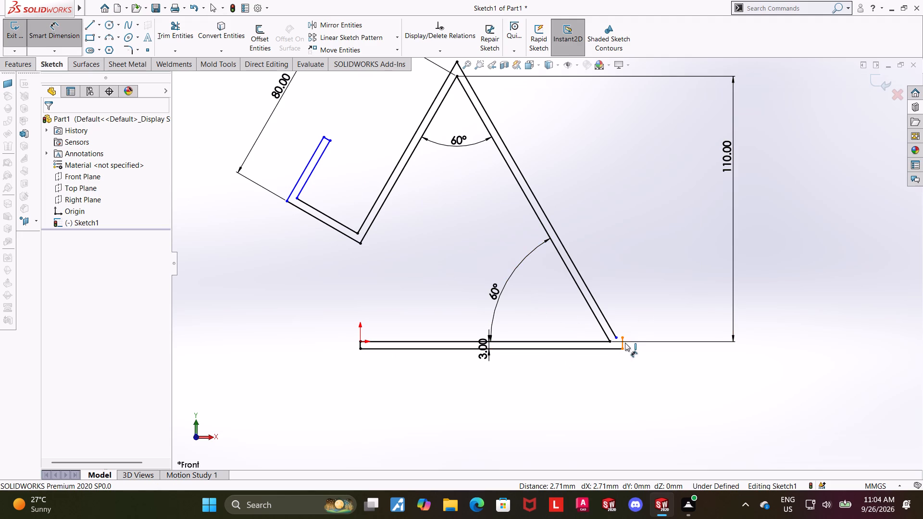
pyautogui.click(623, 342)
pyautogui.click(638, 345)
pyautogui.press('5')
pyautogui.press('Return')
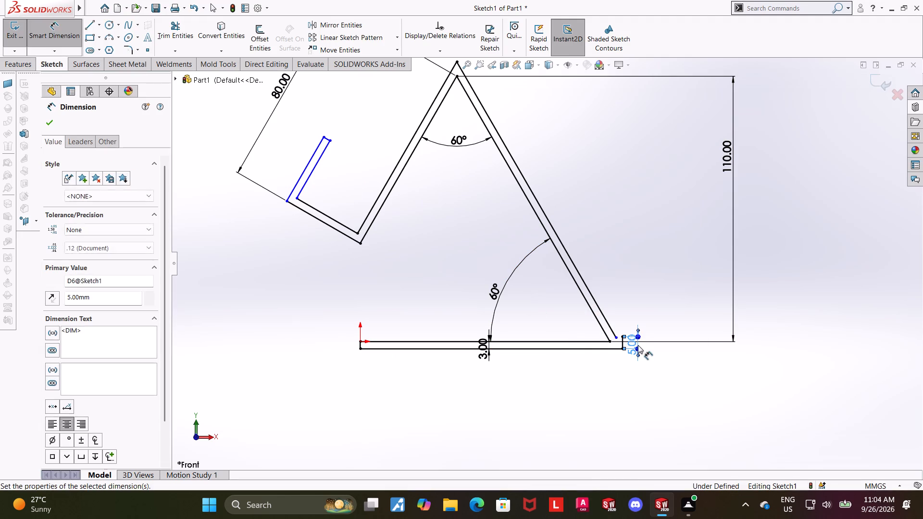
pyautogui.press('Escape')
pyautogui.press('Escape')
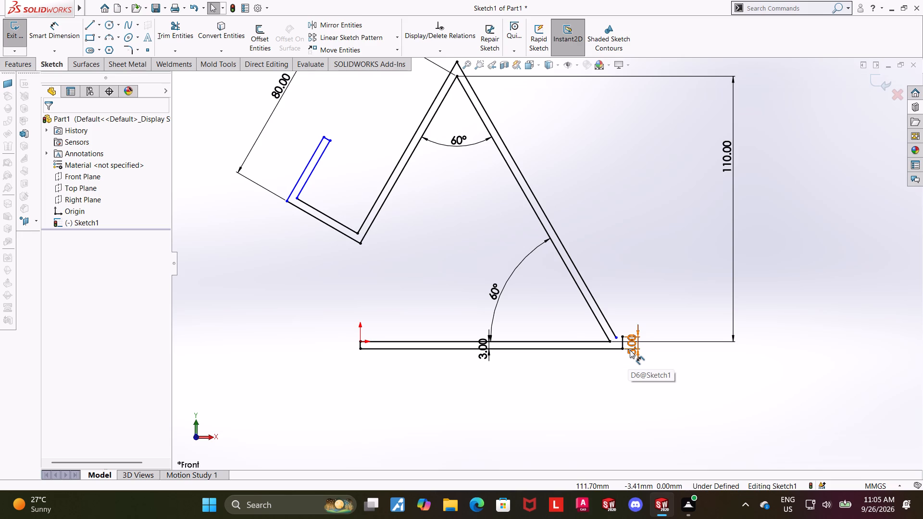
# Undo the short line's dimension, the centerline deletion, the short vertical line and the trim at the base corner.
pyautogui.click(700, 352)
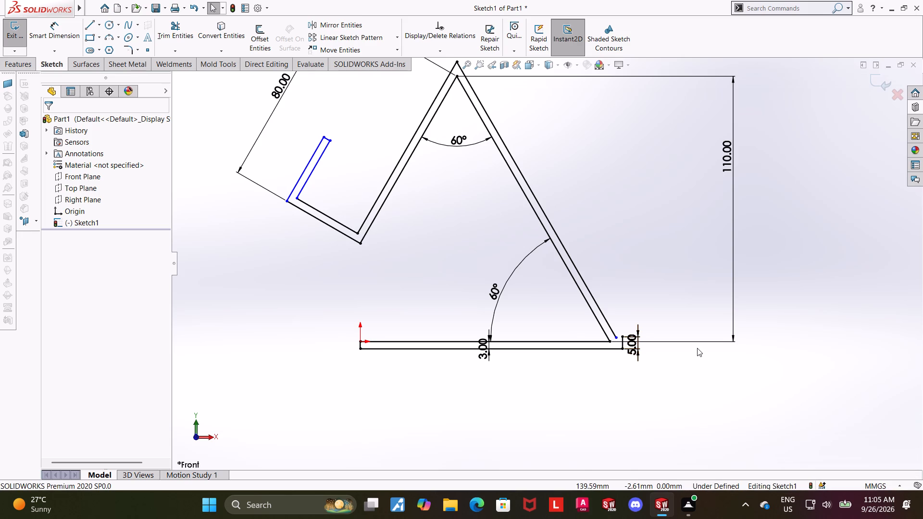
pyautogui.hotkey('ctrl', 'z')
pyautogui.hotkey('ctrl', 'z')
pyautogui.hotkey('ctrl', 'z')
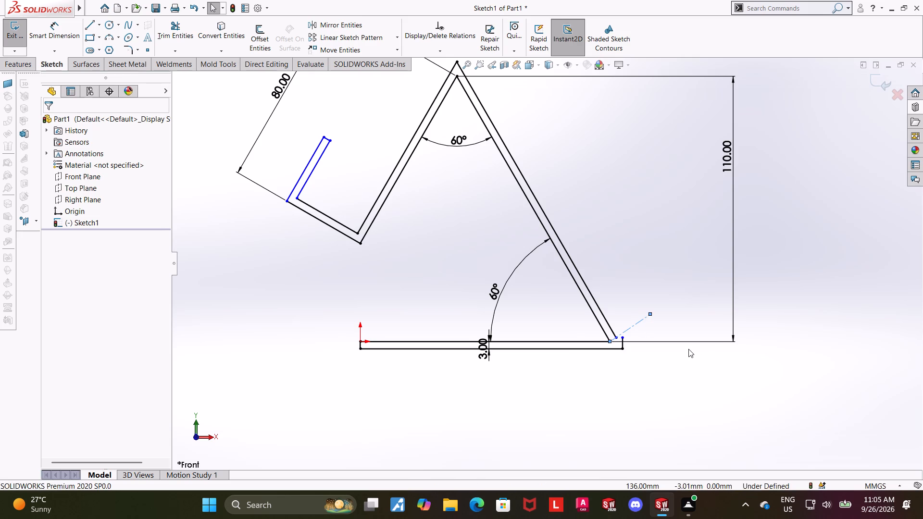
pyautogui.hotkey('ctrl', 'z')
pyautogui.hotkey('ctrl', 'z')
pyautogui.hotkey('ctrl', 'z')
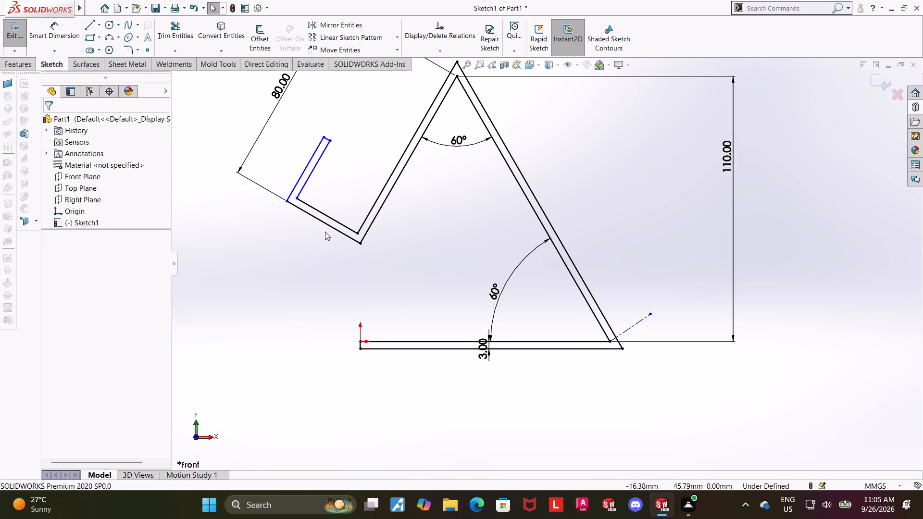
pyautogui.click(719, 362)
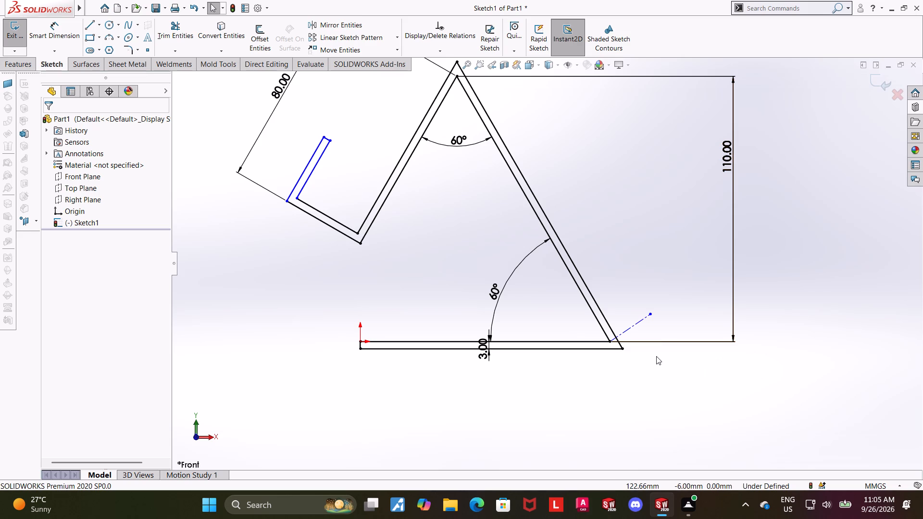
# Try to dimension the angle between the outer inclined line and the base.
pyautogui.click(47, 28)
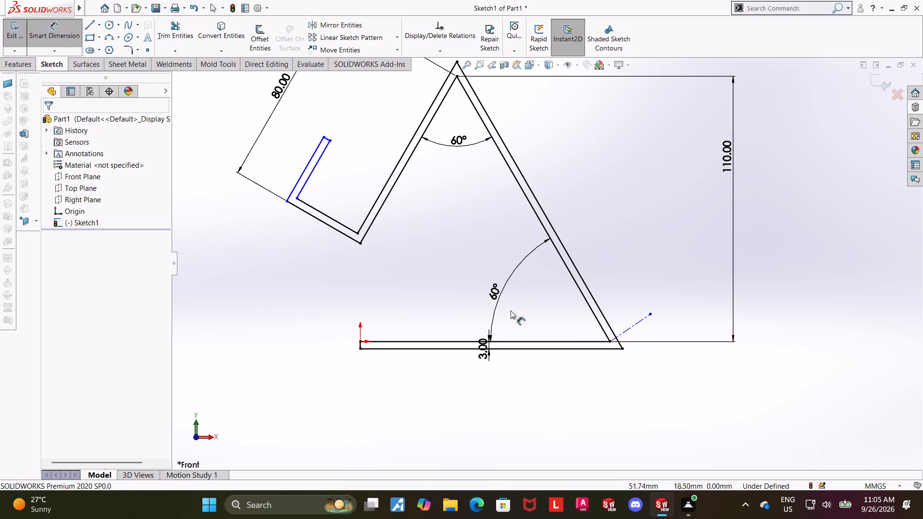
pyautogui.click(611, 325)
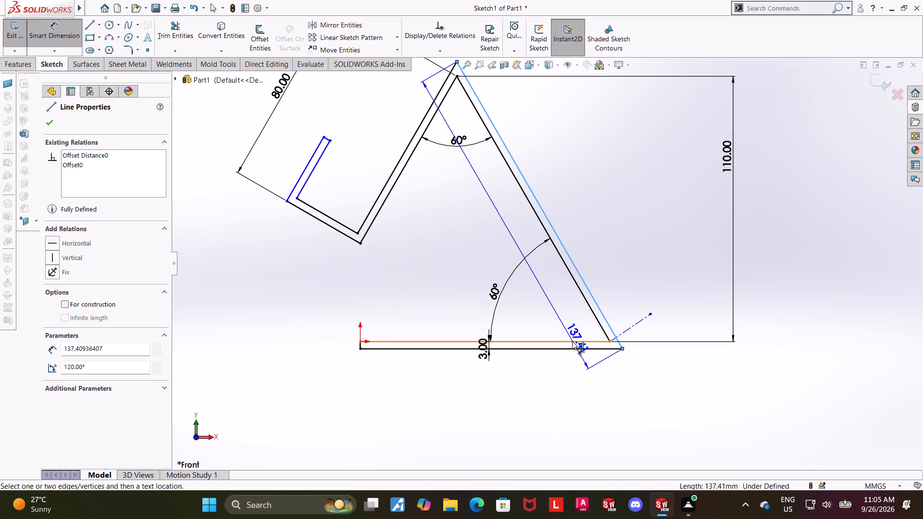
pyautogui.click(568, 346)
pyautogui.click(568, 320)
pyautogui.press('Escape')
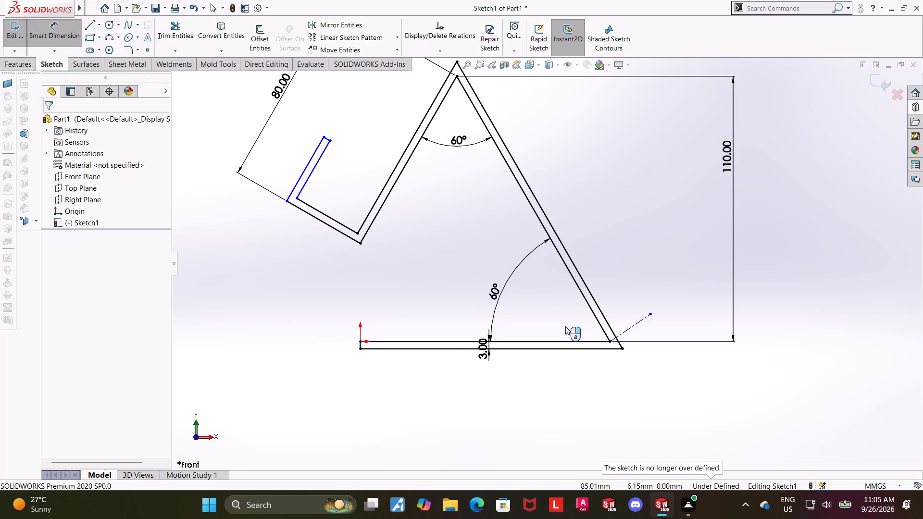
# Trim the outer inclined line's end beyond the centerline at the base corner.
pyautogui.scroll(-3, 676, 342)
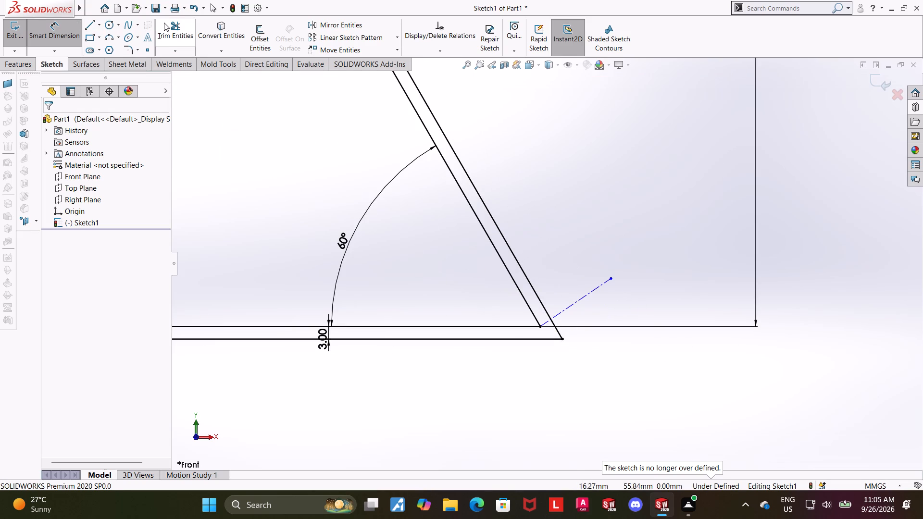
pyautogui.click(164, 23)
pyautogui.scroll(-4, 573, 321)
pyautogui.moveTo(545, 315); pyautogui.dragTo(523, 326)
pyautogui.scroll(3, 532, 324)
pyautogui.press('Escape')
pyautogui.press('Escape')
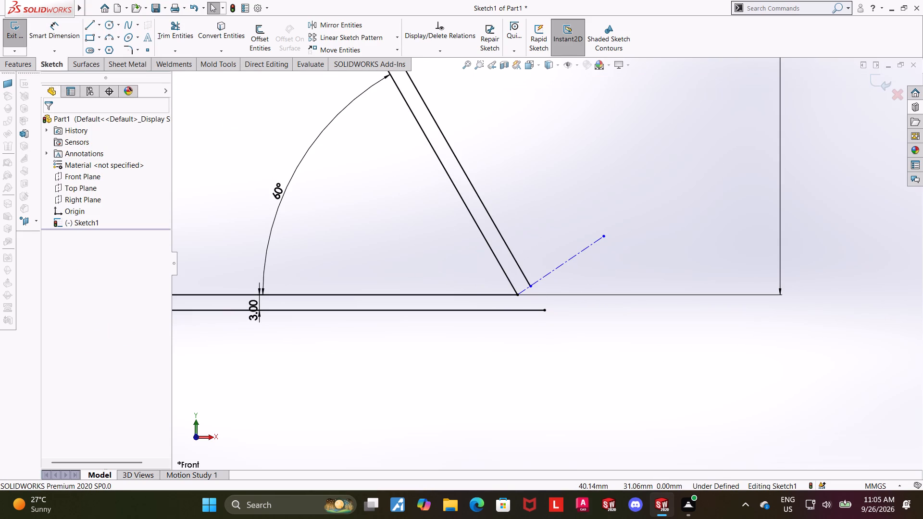
# Draw a steep line about 4.8 mm long upward from the outer end of the lower base line.
pyautogui.click(87, 25)
pyautogui.click(544, 309)
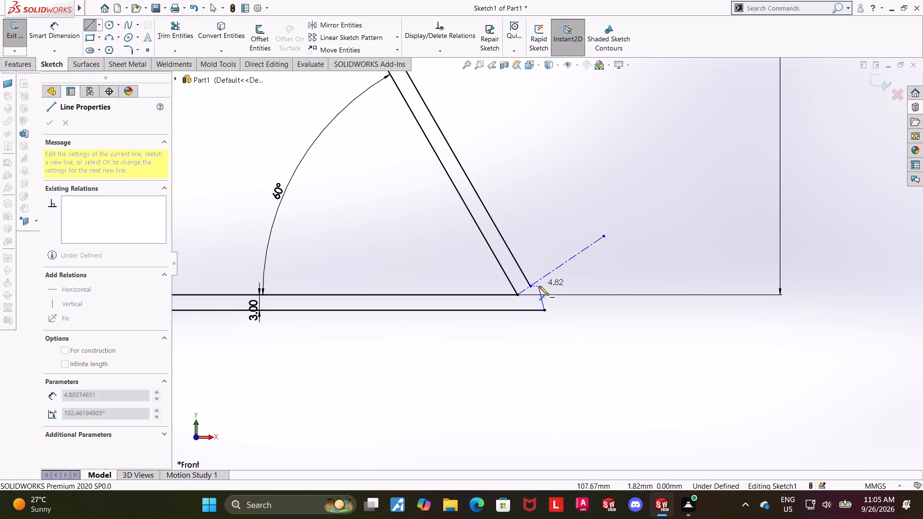
pyautogui.click(540, 286)
pyautogui.press('Escape')
pyautogui.press('Escape')
# Dimension the angle between the short end line and the lower base line as 80°.
pyautogui.click(58, 29)
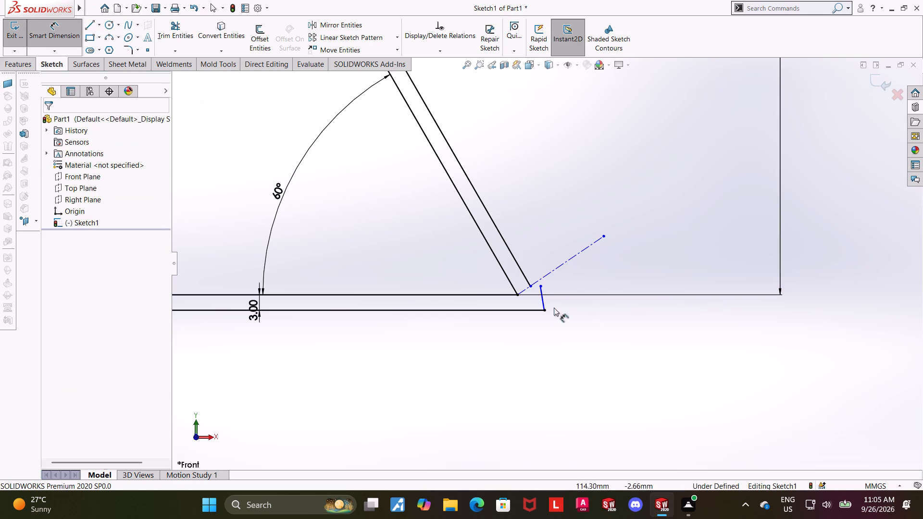
pyautogui.click(543, 297)
pyautogui.click(476, 309)
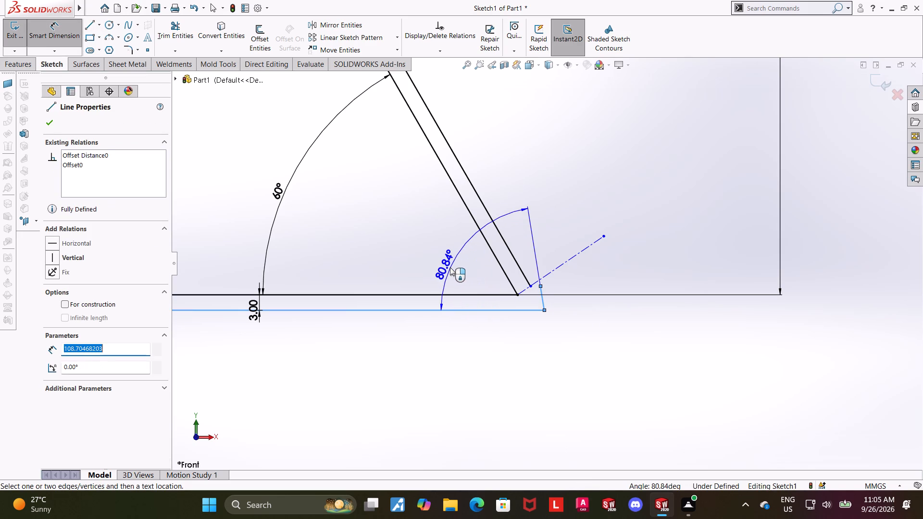
pyautogui.click(450, 267)
pyautogui.write('80')
pyautogui.press('Return')
pyautogui.press('Escape')
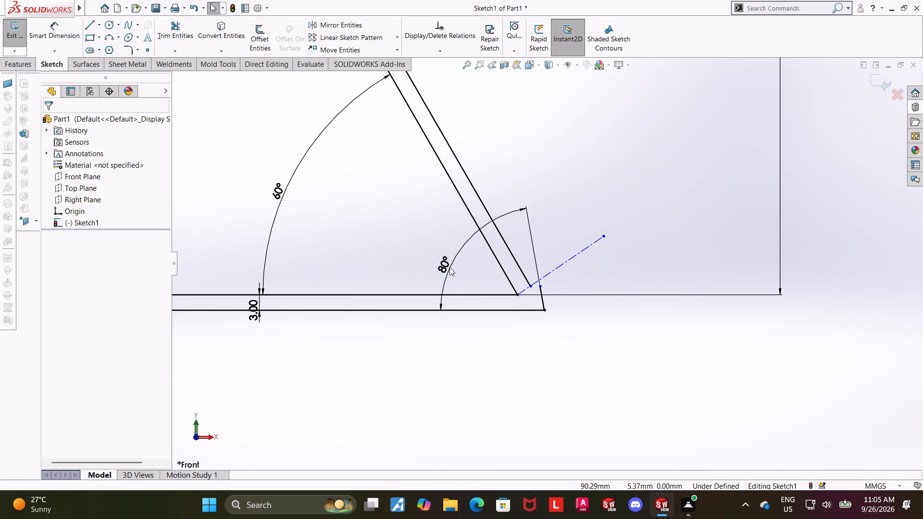
pyautogui.press('Escape')
pyautogui.press('Escape')
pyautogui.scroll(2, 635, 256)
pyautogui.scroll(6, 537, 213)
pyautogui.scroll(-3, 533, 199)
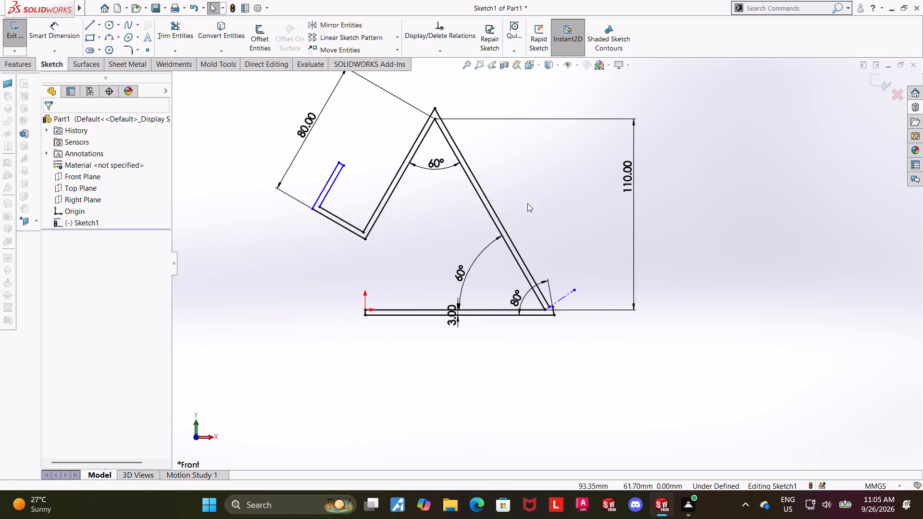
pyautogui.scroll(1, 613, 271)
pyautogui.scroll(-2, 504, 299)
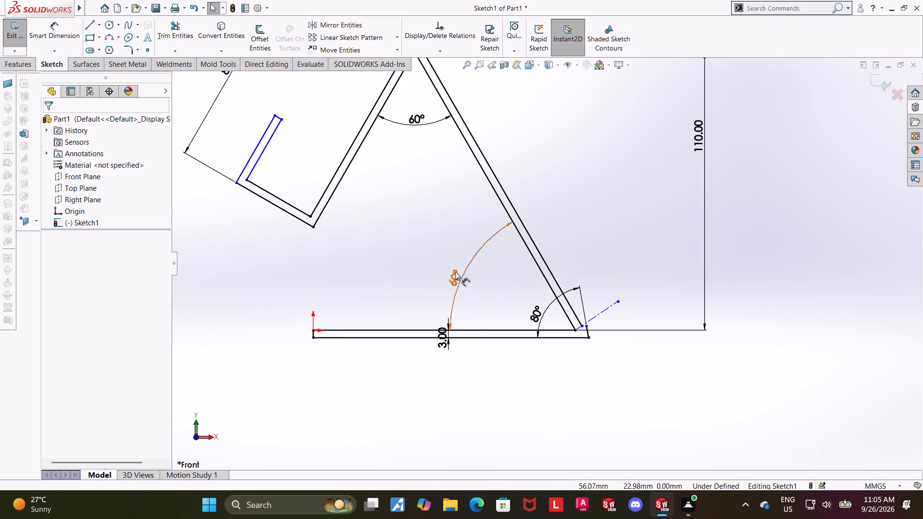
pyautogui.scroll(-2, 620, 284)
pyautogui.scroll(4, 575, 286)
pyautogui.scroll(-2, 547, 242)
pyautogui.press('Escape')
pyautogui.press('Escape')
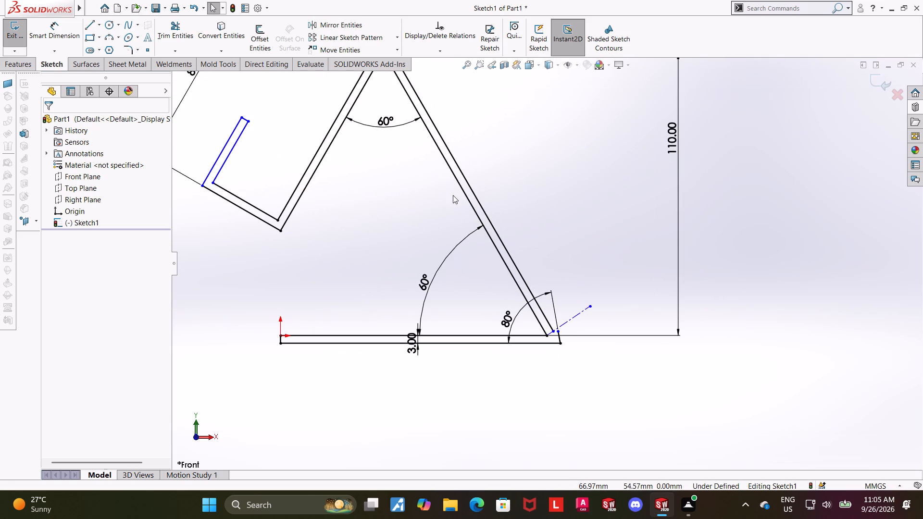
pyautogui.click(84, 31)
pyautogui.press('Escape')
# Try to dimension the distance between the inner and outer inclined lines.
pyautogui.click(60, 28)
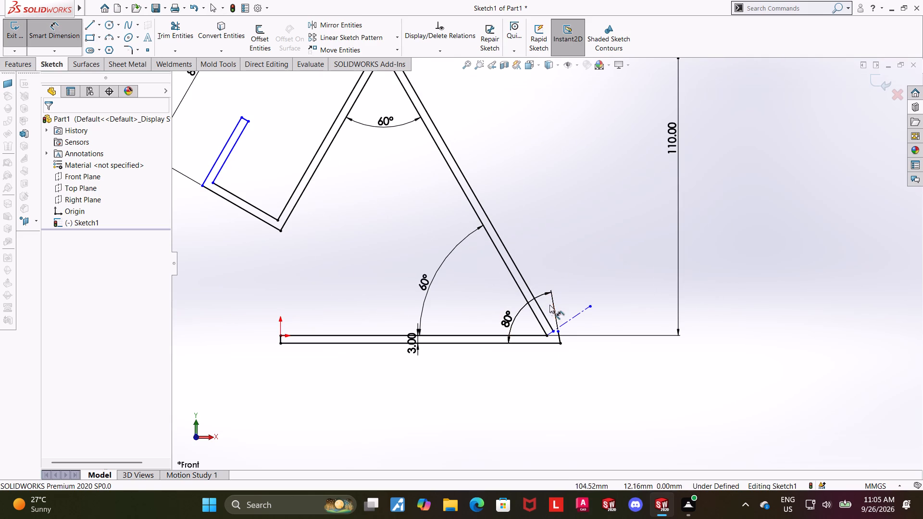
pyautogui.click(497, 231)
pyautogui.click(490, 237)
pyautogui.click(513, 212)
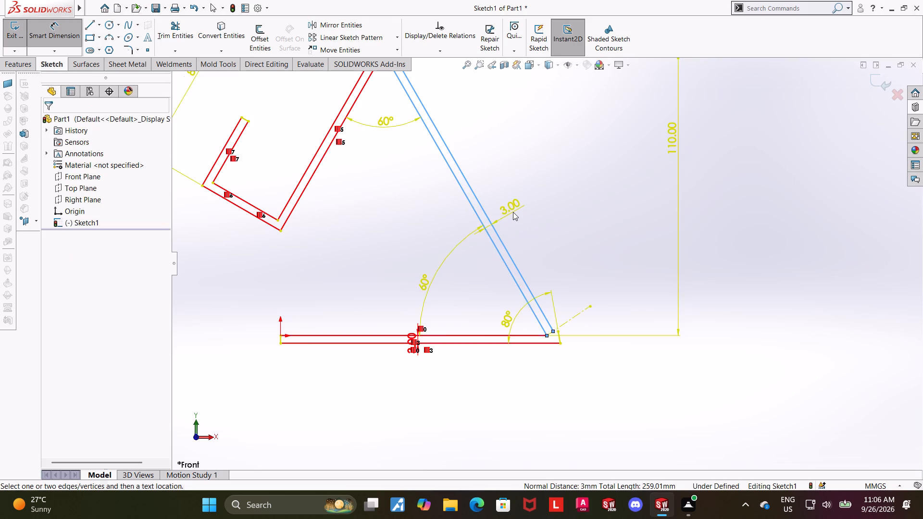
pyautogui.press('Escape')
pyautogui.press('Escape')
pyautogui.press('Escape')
# Trim the part of the centerline extending beyond the outer inclined line at the base corner.
pyautogui.scroll(-5, 568, 326)
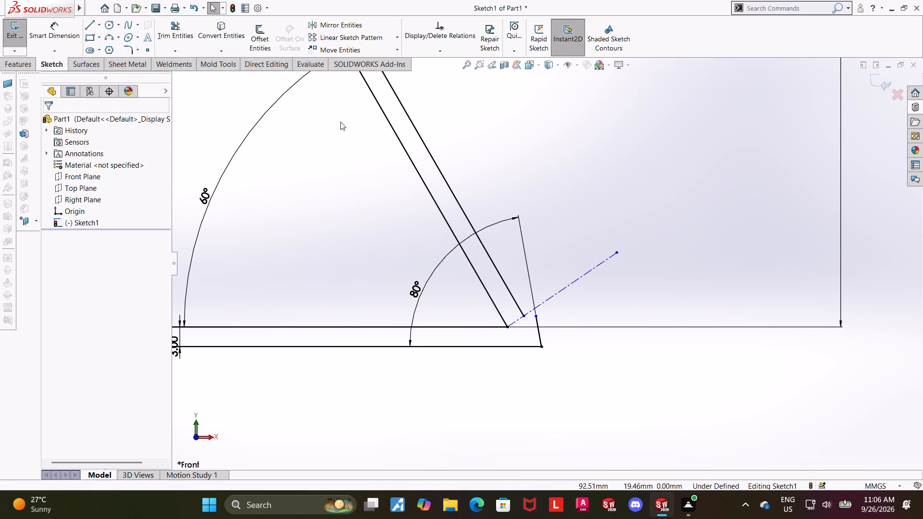
pyautogui.click(176, 29)
pyautogui.moveTo(573, 255); pyautogui.dragTo(579, 306)
pyautogui.press('Escape')
pyautogui.press('Escape')
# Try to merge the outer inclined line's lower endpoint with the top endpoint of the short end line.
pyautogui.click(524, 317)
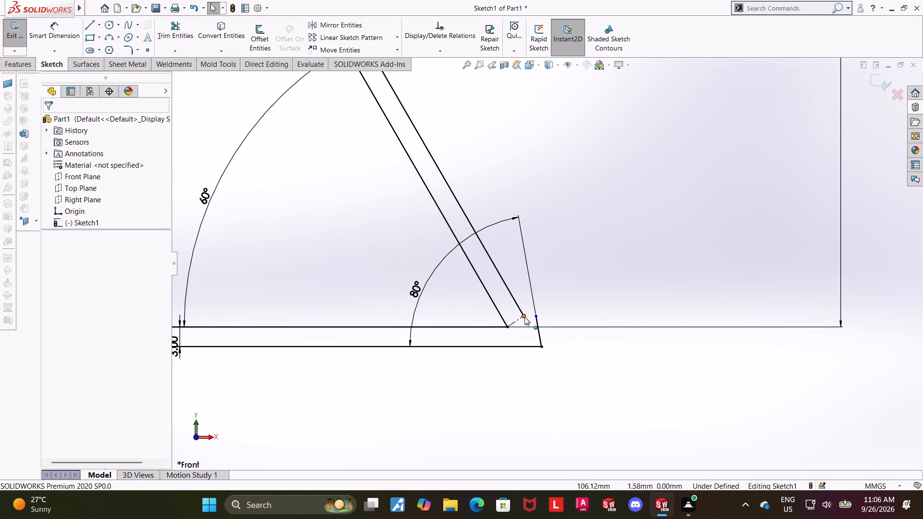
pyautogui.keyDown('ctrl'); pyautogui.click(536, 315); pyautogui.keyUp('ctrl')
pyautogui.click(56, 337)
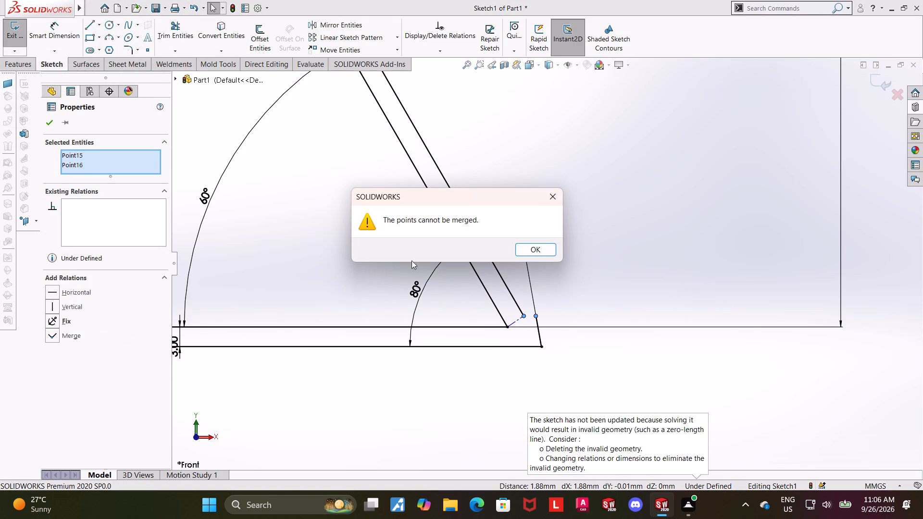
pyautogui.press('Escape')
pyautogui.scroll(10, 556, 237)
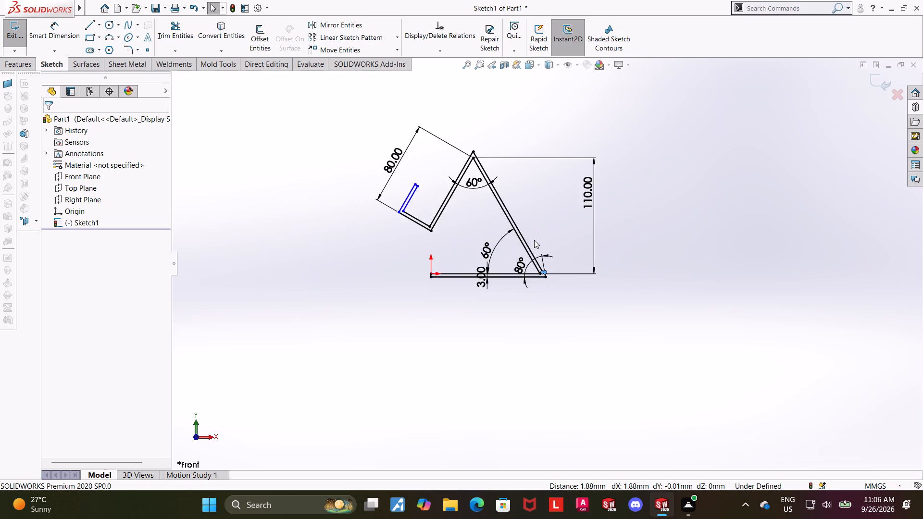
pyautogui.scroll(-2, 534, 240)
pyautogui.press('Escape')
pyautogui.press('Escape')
# Trim away the entire outer inclined line between the apex and the base corner.
pyautogui.scroll(-2, 527, 198)
pyautogui.scroll(2, 364, 161)
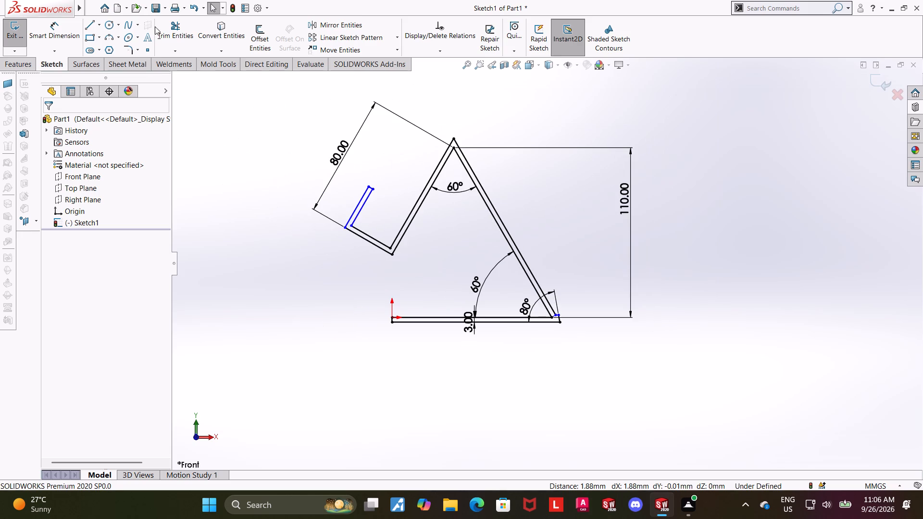
pyautogui.click(156, 29)
pyautogui.scroll(-2, 573, 275)
pyautogui.moveTo(508, 237); pyautogui.dragTo(497, 248)
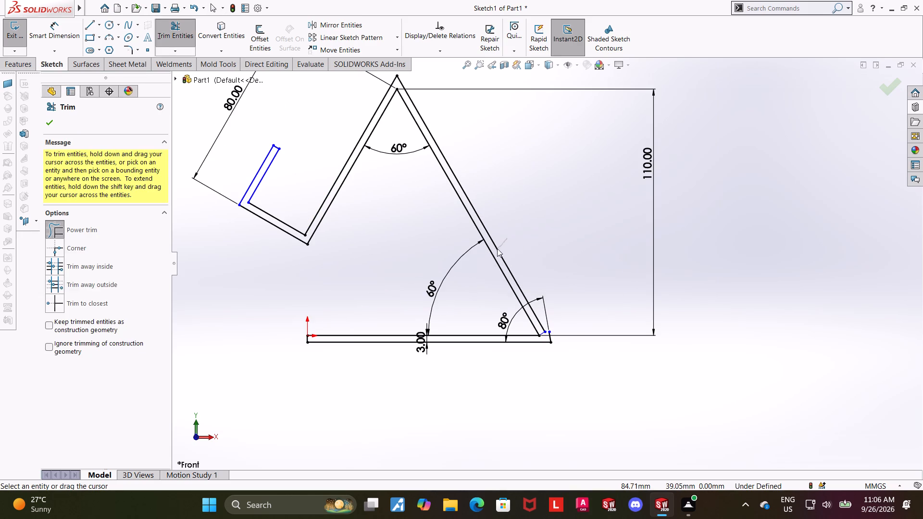
pyautogui.moveTo(497, 248); pyautogui.dragTo(497, 249)
pyautogui.press('Escape')
pyautogui.press('Escape')
# Draw a new outer inclined line about 133 mm long from the outer apex to the short end line's top endpoint.
pyautogui.click(87, 28)
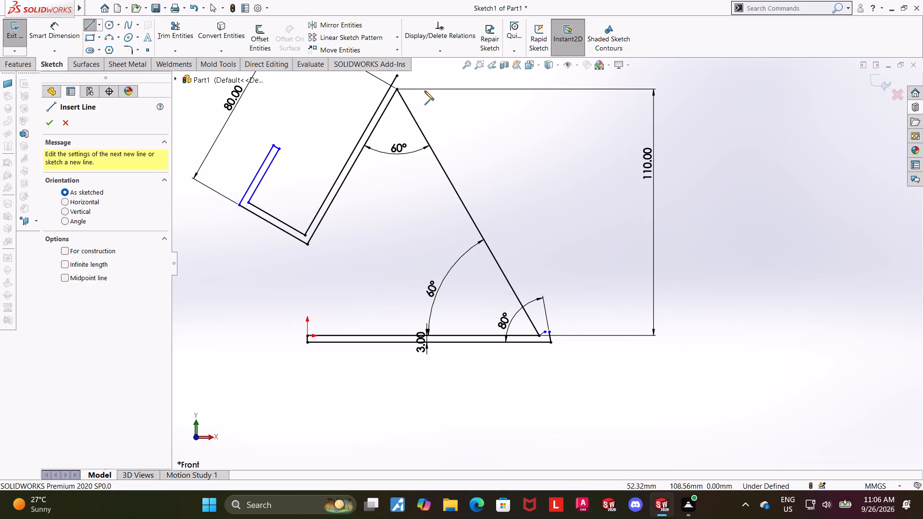
pyautogui.click(398, 78)
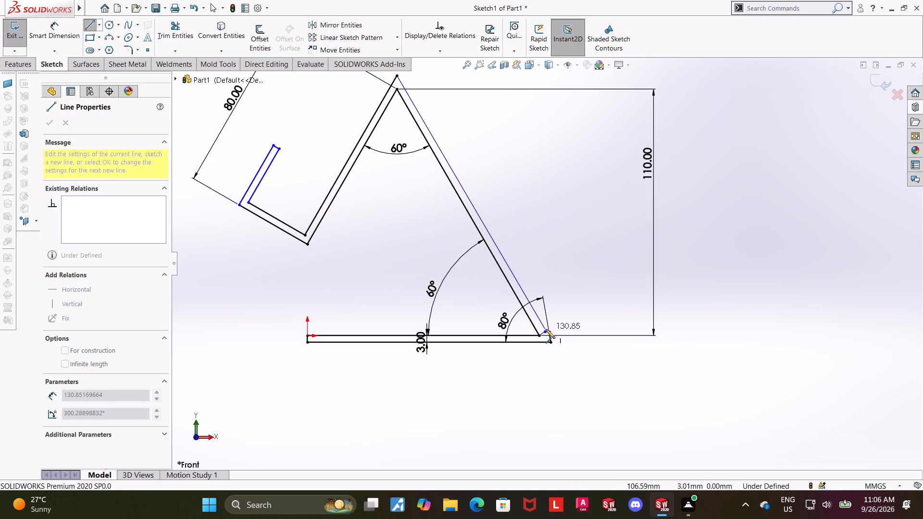
pyautogui.scroll(-8, 551, 325)
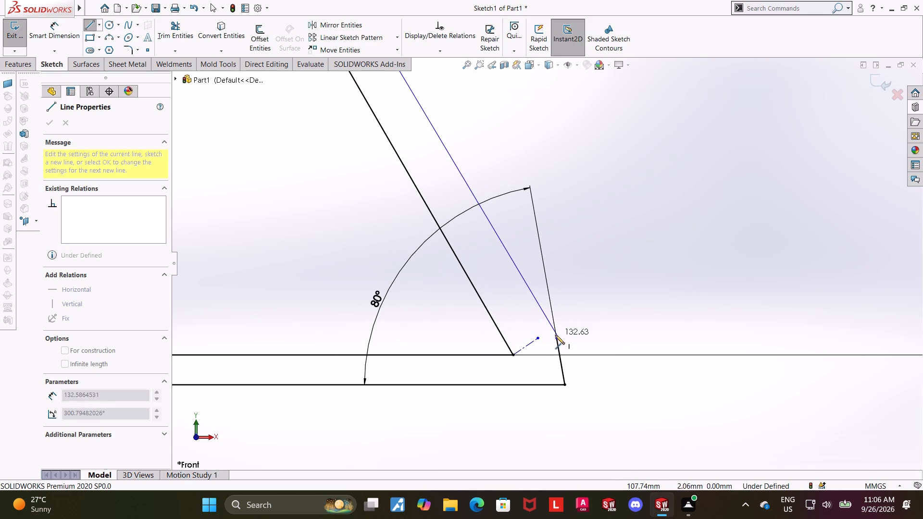
pyautogui.click(555, 337)
pyautogui.scroll(14, 573, 291)
pyautogui.press('Escape')
pyautogui.press('Escape')
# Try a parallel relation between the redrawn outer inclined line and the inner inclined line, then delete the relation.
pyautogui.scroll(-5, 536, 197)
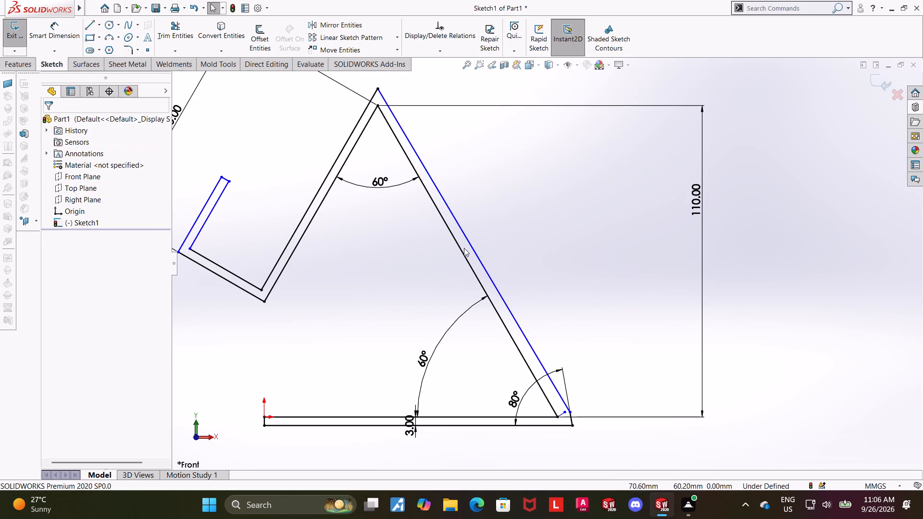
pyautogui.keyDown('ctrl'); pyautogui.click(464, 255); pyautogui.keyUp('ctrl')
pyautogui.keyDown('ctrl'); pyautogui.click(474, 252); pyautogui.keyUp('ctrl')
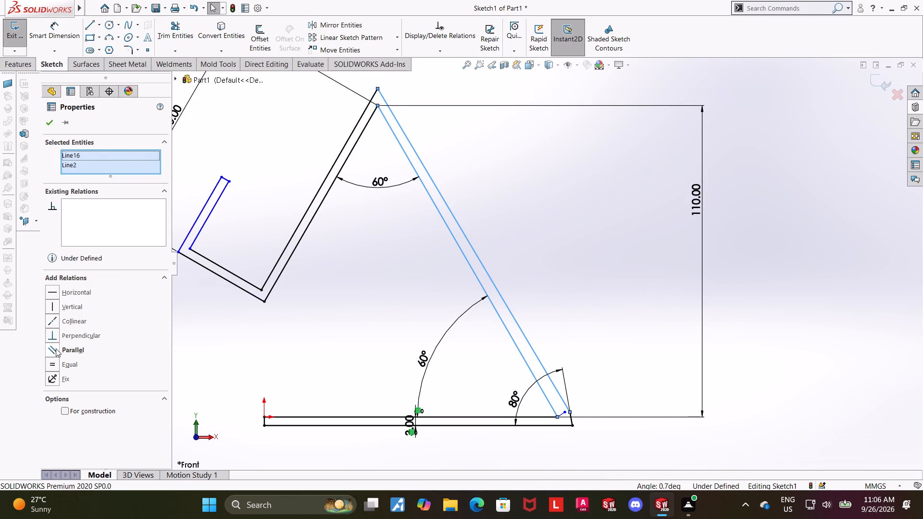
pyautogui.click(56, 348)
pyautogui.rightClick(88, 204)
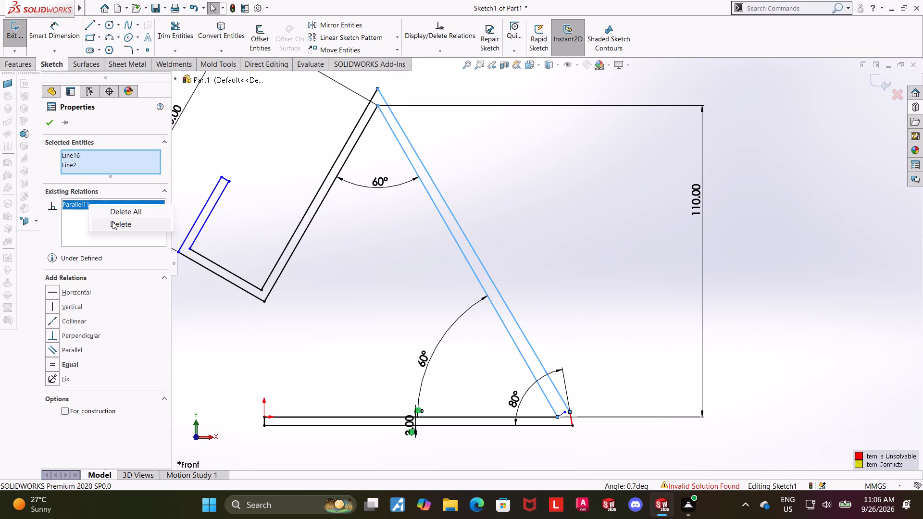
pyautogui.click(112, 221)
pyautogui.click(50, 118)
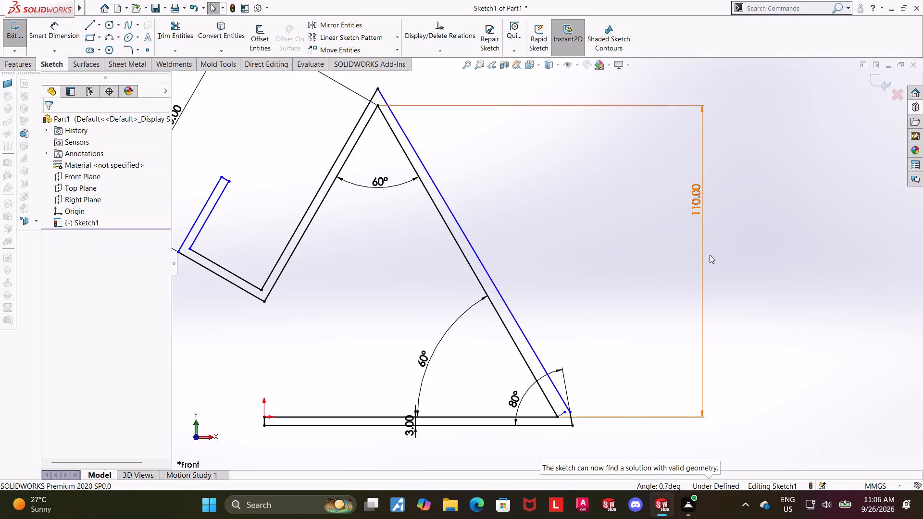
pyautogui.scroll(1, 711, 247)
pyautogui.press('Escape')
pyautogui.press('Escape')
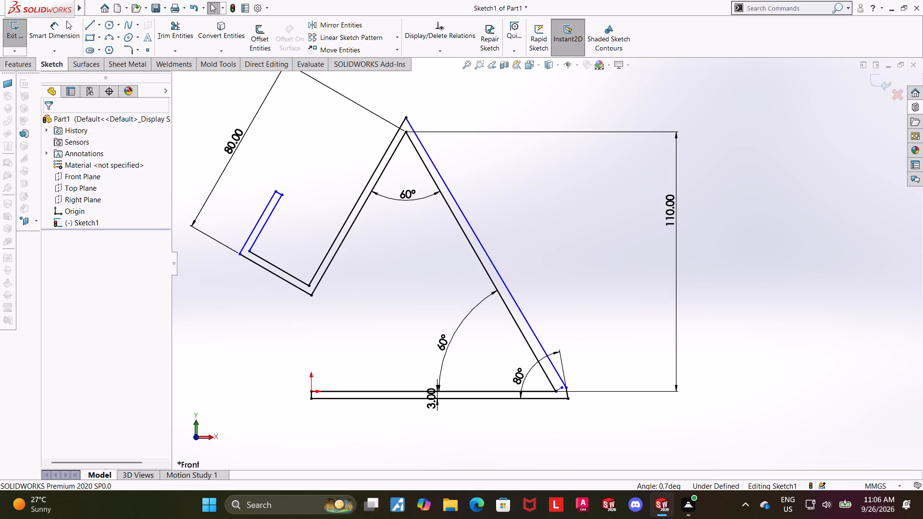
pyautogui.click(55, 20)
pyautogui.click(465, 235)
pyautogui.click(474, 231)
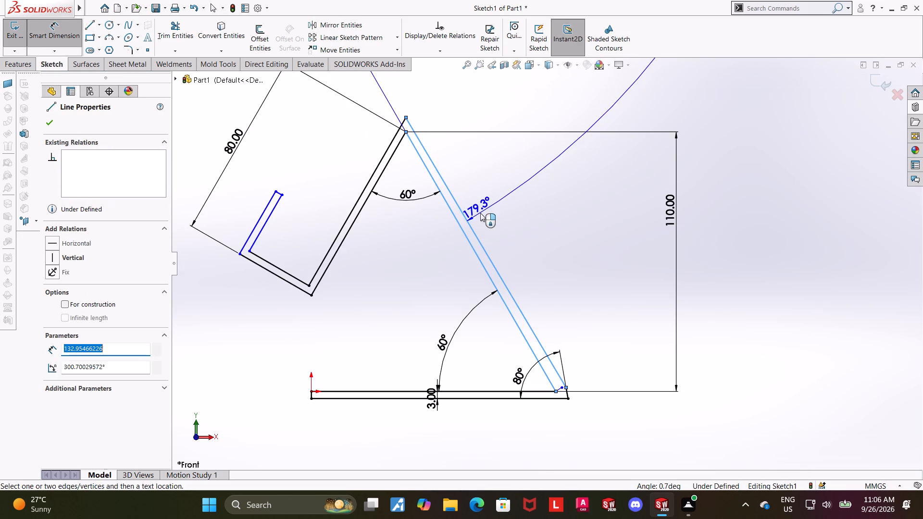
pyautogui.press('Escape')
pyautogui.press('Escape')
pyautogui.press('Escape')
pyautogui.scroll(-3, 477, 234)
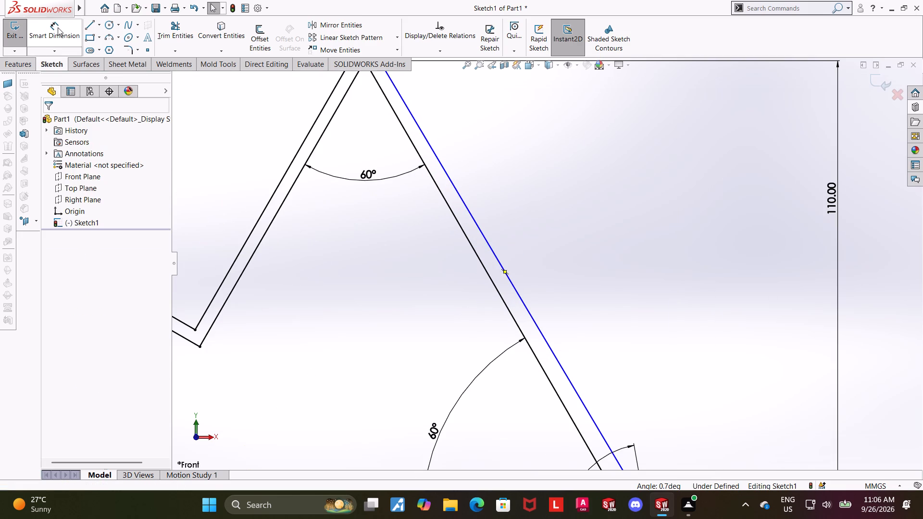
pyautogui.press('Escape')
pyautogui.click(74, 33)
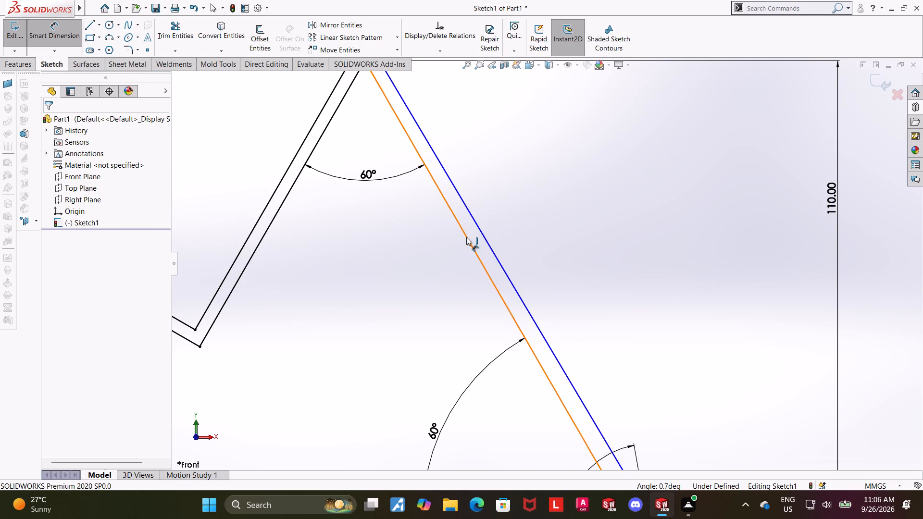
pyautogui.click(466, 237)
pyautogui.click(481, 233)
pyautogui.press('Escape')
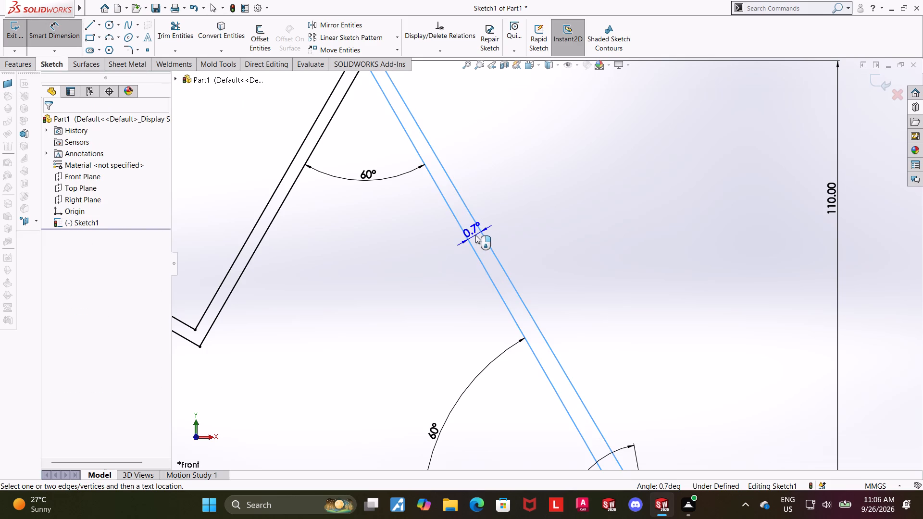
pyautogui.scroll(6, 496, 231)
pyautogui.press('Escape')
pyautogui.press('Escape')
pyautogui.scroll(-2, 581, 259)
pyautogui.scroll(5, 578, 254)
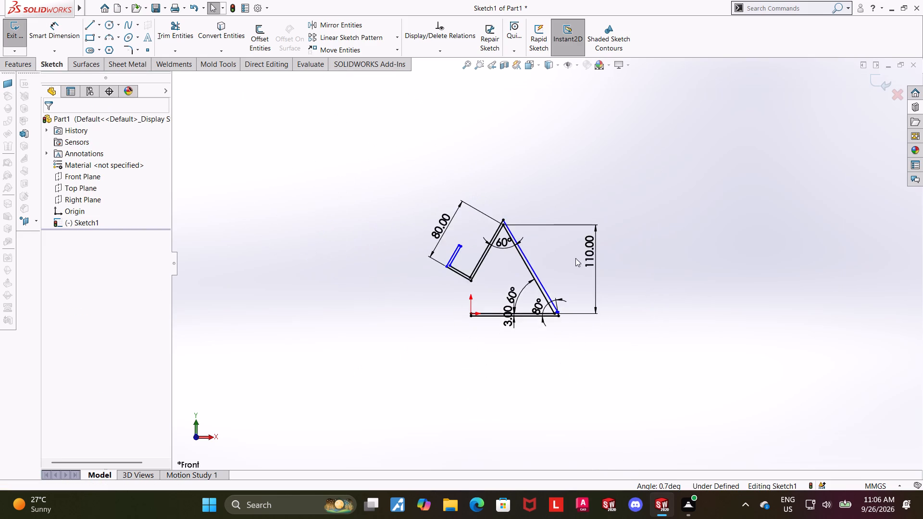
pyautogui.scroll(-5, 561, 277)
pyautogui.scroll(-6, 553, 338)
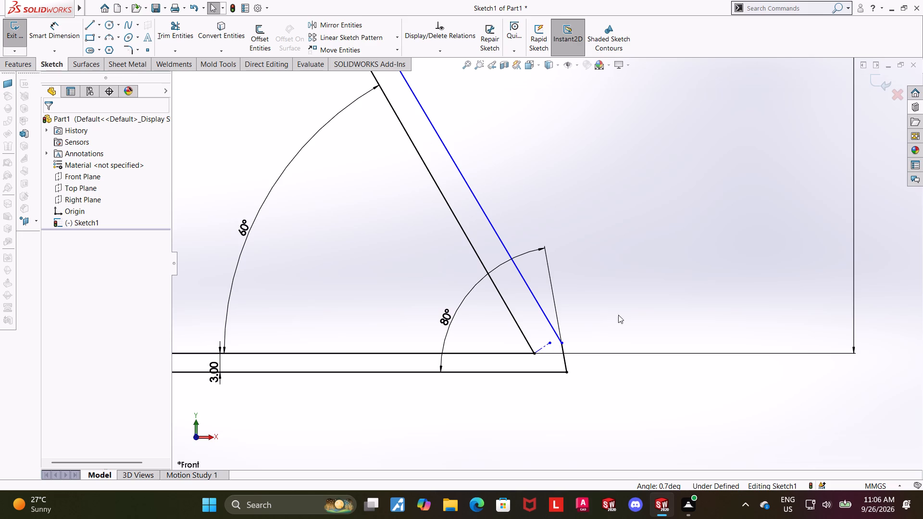
# Undo the redrawn outer inclined line and the trim before it, restoring the original outer inclined line.
pyautogui.hotkey('ctrl', 'z')
pyautogui.hotkey('ctrl', 'z')
pyautogui.hotkey('ctrl', 'z')
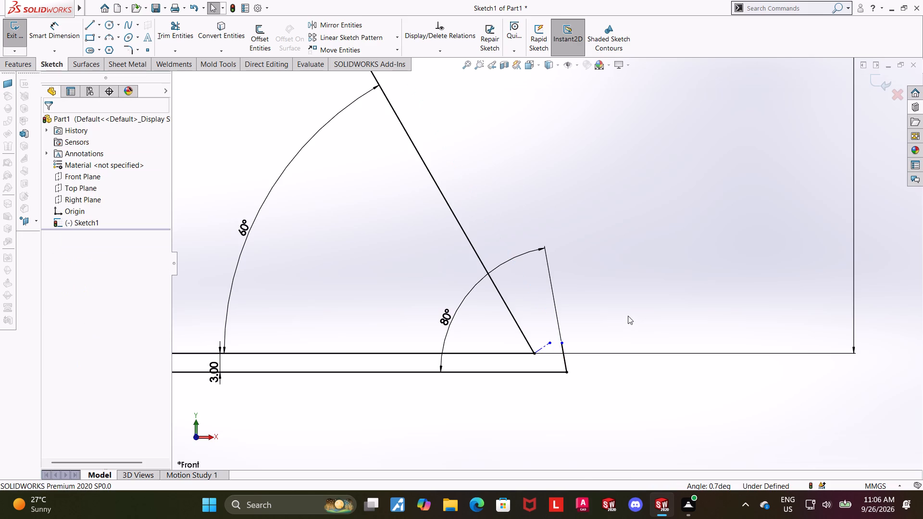
pyautogui.hotkey('ctrl', 'z')
pyautogui.press('Escape')
pyautogui.press('Escape')
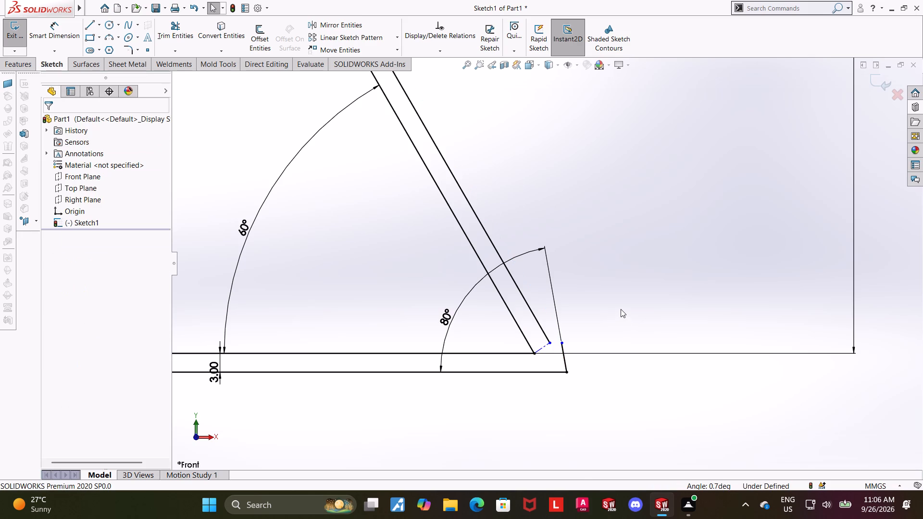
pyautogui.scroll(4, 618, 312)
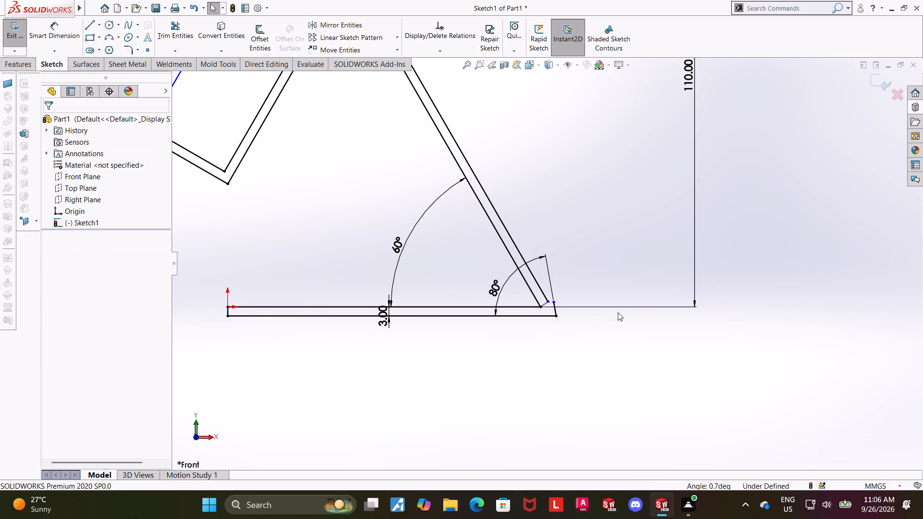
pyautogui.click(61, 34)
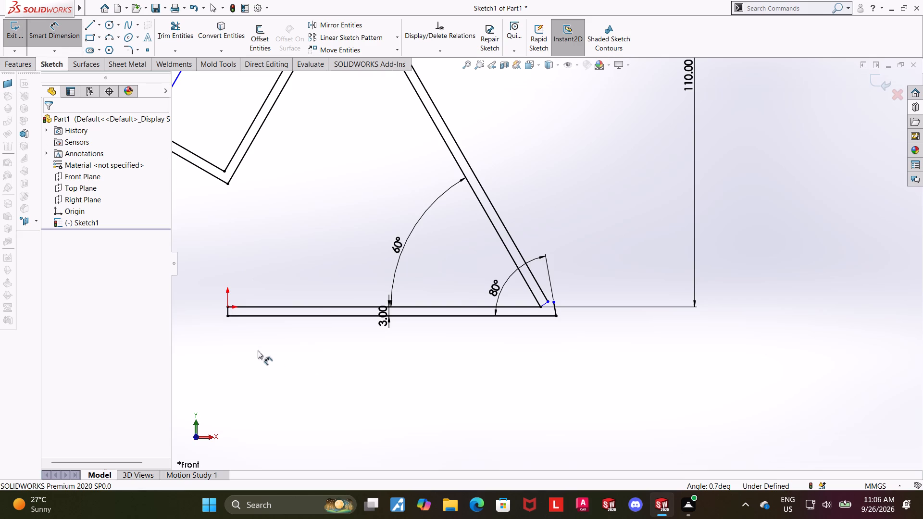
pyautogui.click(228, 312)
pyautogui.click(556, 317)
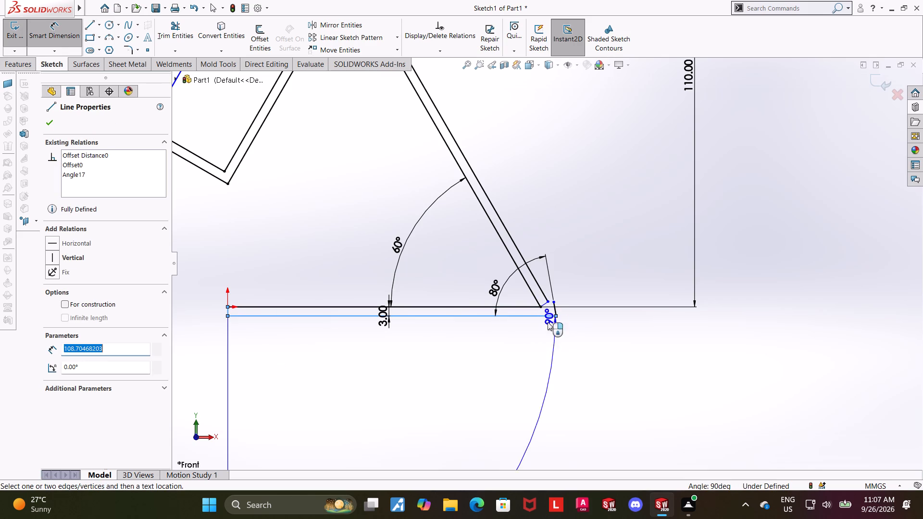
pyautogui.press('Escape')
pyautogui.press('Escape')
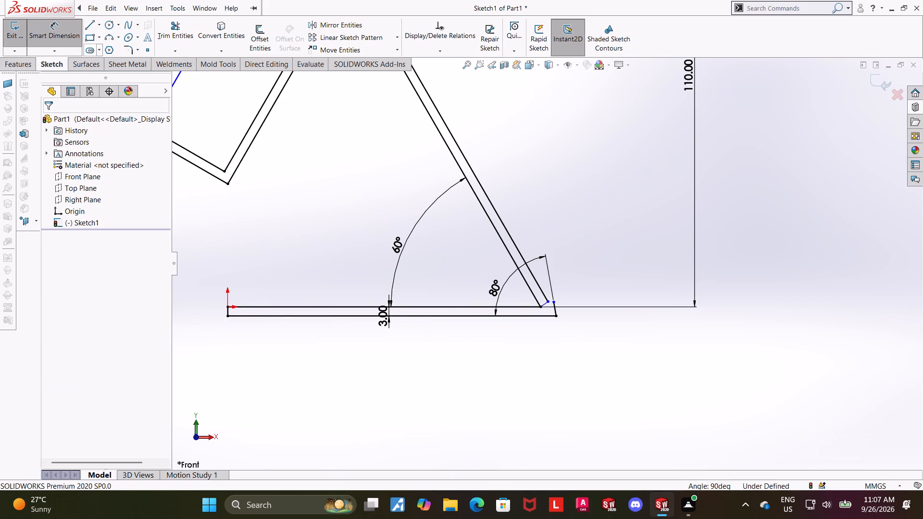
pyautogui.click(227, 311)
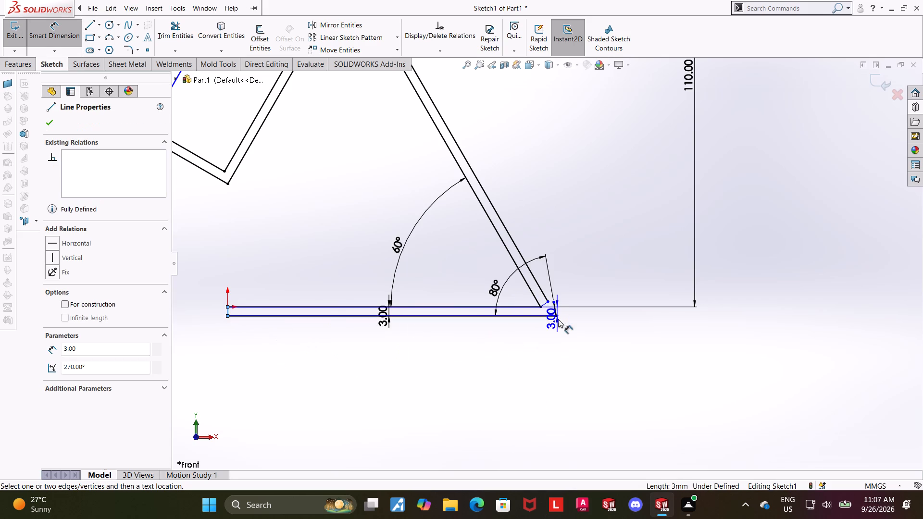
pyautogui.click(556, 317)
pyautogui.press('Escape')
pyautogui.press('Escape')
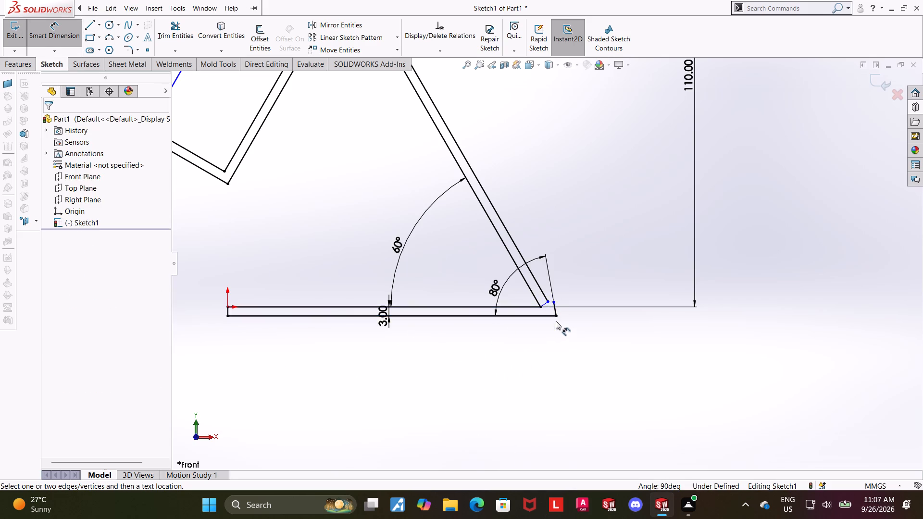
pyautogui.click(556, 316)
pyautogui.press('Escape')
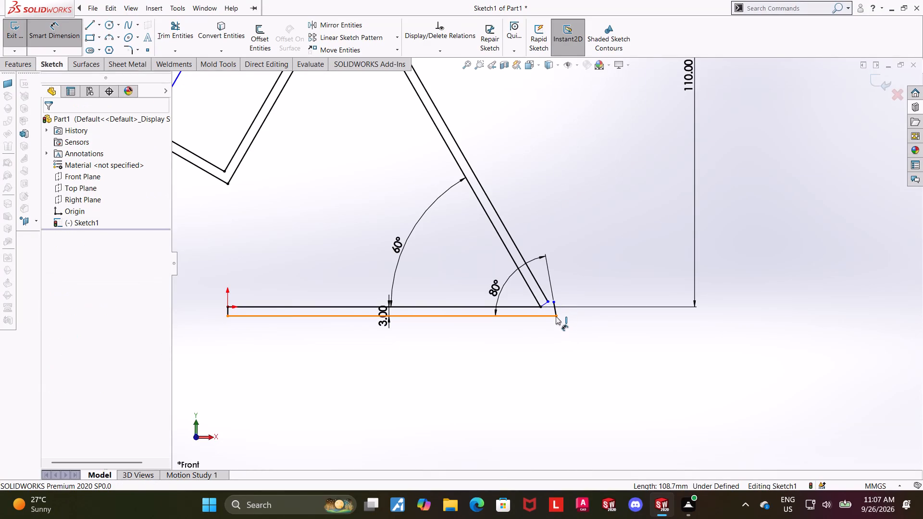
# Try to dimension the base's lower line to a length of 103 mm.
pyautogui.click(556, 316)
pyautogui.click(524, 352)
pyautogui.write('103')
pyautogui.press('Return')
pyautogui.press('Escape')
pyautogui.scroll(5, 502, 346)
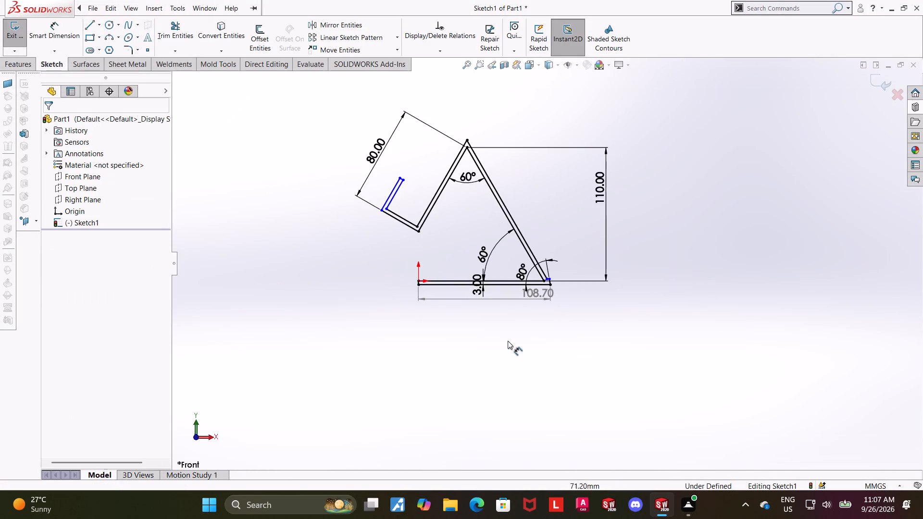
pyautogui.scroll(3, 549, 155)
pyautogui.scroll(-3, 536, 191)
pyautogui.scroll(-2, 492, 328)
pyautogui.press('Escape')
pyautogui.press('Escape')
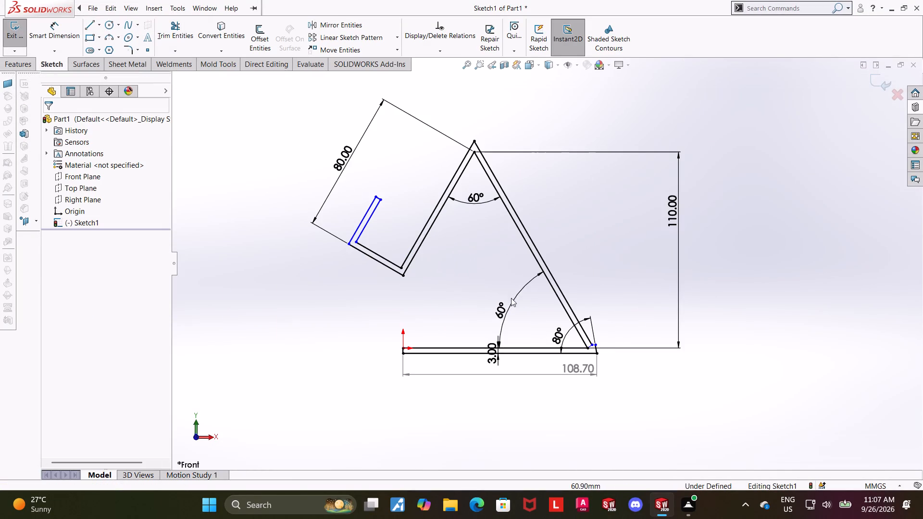
# Delete the 60° base angle, the 80° end angle and the driven length dimension under the base.
pyautogui.rightClick(507, 308)
pyautogui.click(547, 377)
pyautogui.press('Escape')
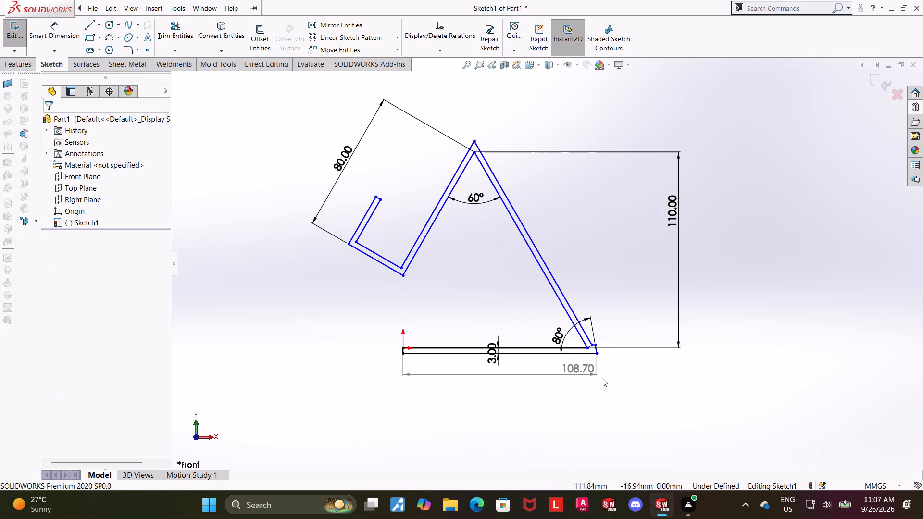
pyautogui.rightClick(558, 337)
pyautogui.click(586, 379)
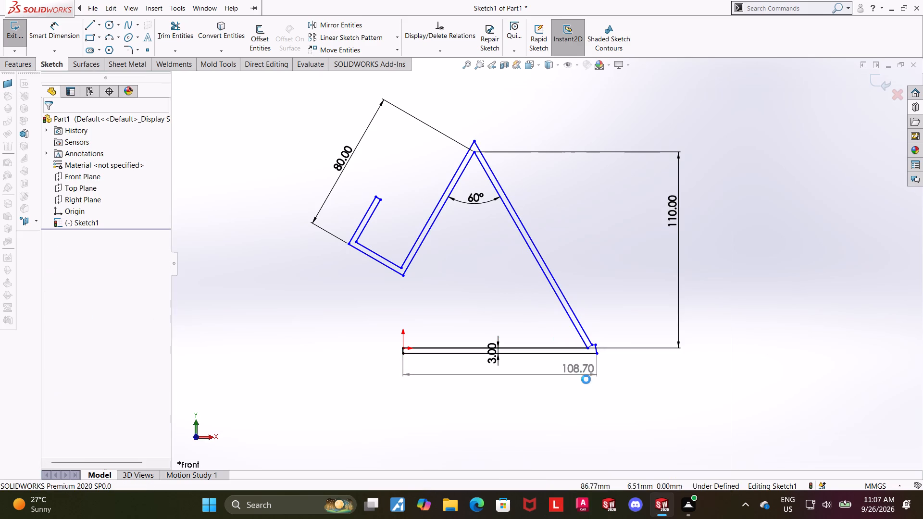
pyautogui.press('Escape')
pyautogui.rightClick(581, 366)
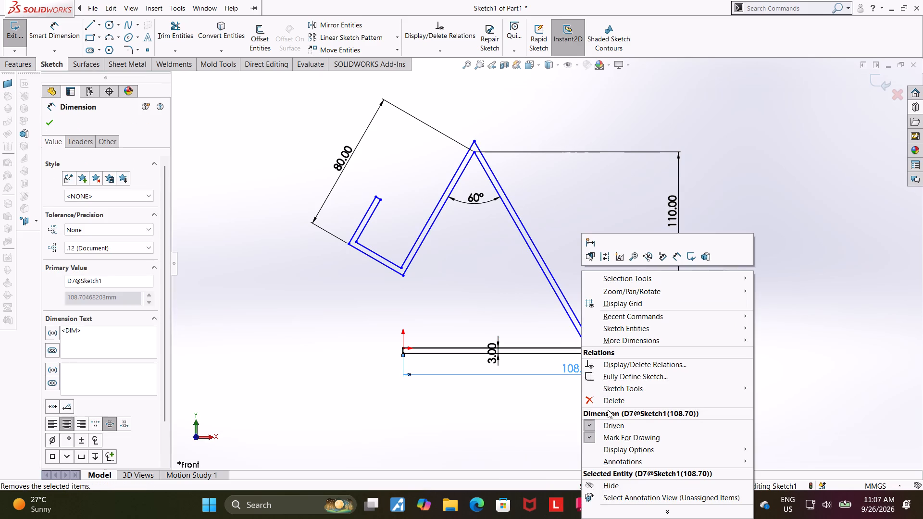
pyautogui.click(611, 403)
# Dimension the base's lower line to a length of 103 mm.
pyautogui.click(64, 26)
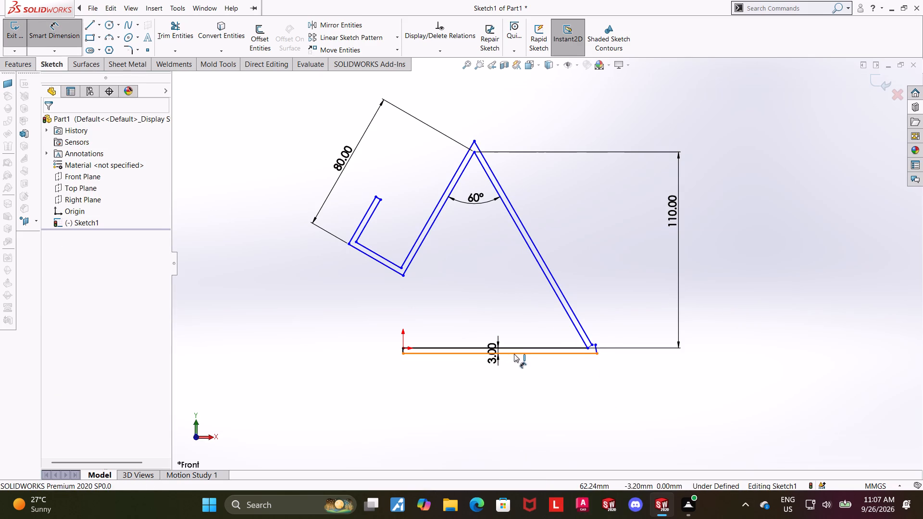
pyautogui.click(514, 354)
pyautogui.click(514, 382)
pyautogui.write('103')
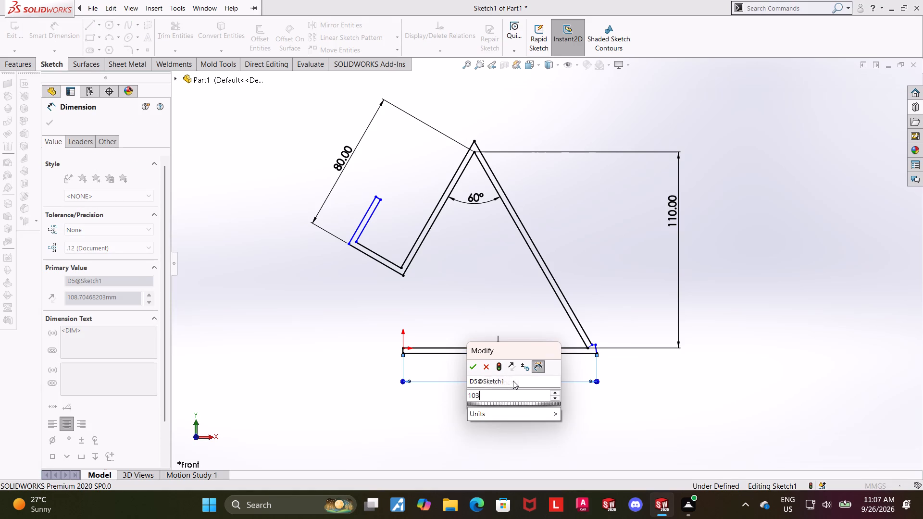
pyautogui.press('Return')
pyautogui.press('Escape')
pyautogui.press('Escape')
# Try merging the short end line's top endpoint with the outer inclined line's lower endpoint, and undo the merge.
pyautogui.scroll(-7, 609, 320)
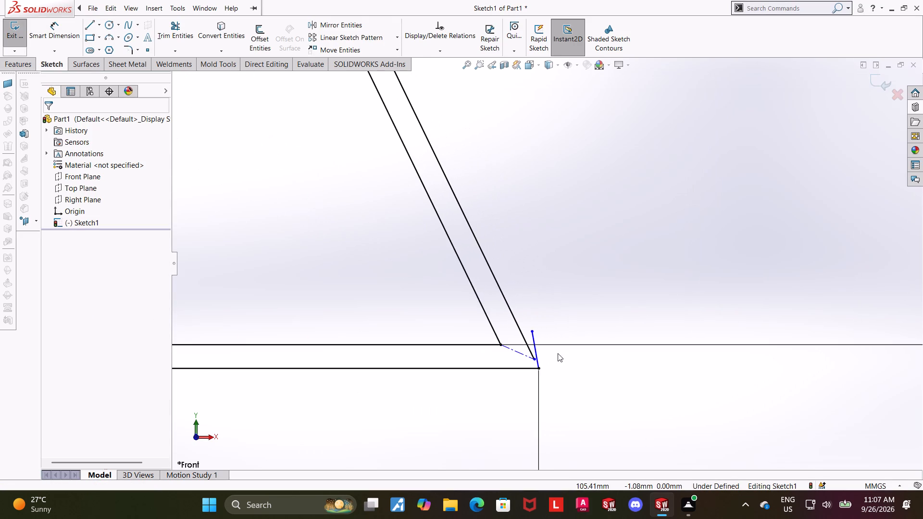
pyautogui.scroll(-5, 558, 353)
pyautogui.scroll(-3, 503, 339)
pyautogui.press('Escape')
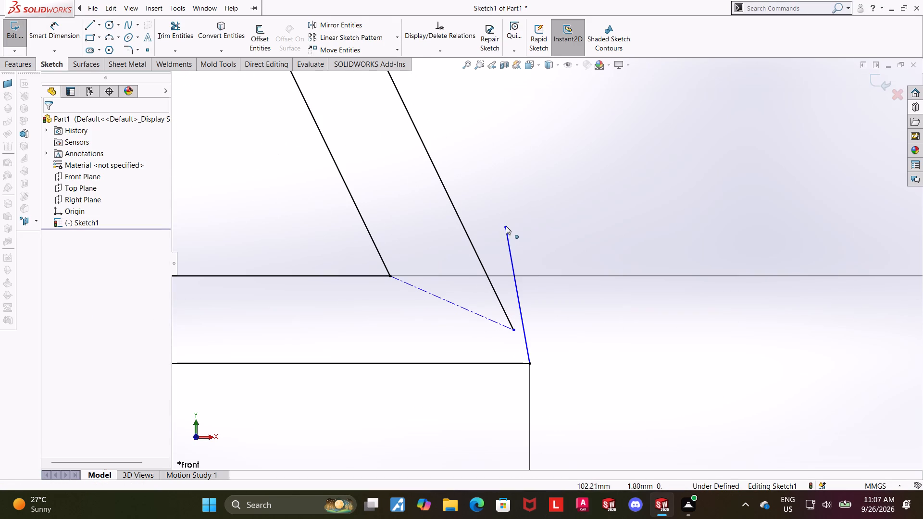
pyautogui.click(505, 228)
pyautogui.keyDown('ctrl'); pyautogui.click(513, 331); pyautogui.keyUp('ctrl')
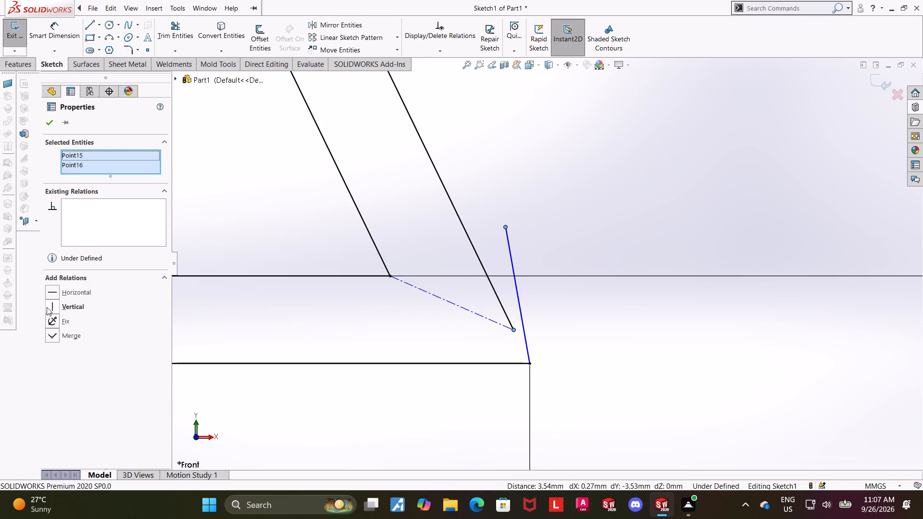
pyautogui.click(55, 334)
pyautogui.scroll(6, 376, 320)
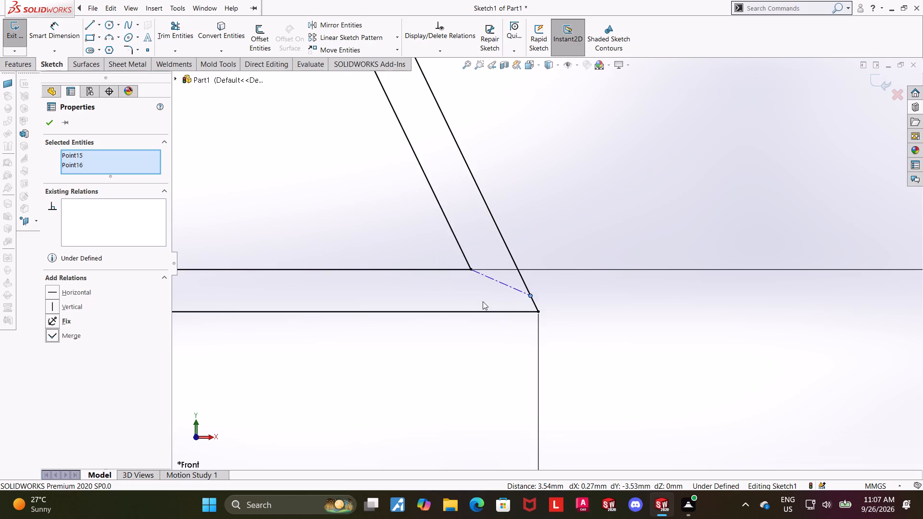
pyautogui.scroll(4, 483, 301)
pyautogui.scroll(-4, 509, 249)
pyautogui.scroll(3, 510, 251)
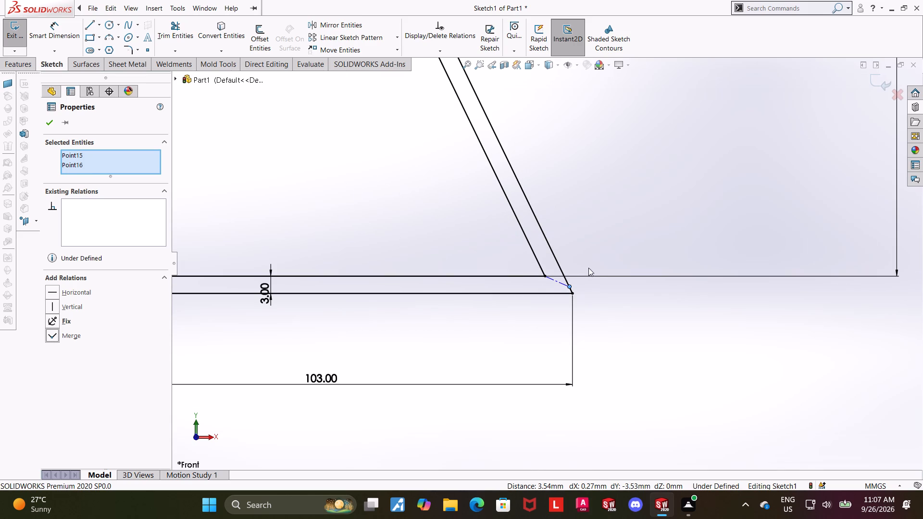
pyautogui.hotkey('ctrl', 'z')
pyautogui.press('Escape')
# Dimension the vertical height of the short end line at the base corner to 5 mm.
pyautogui.click(56, 30)
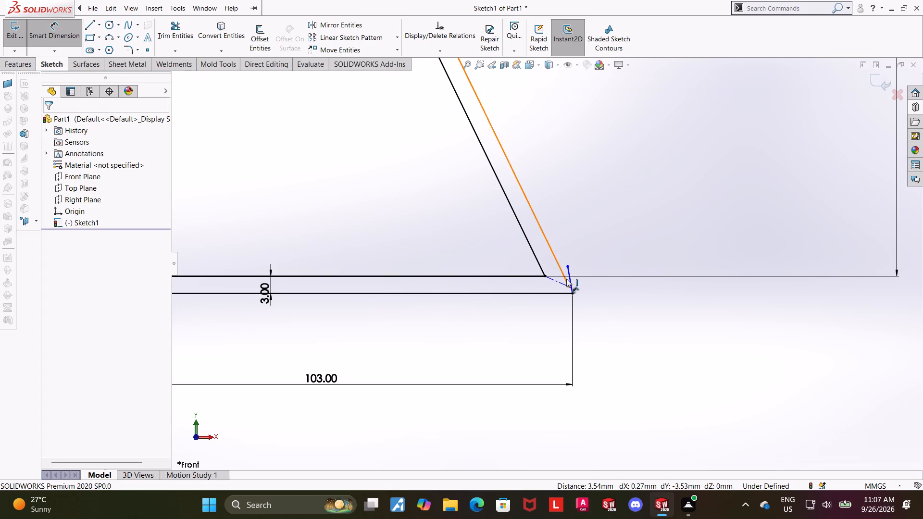
pyautogui.click(570, 278)
pyautogui.click(612, 283)
pyautogui.press('5')
pyautogui.press('Return')
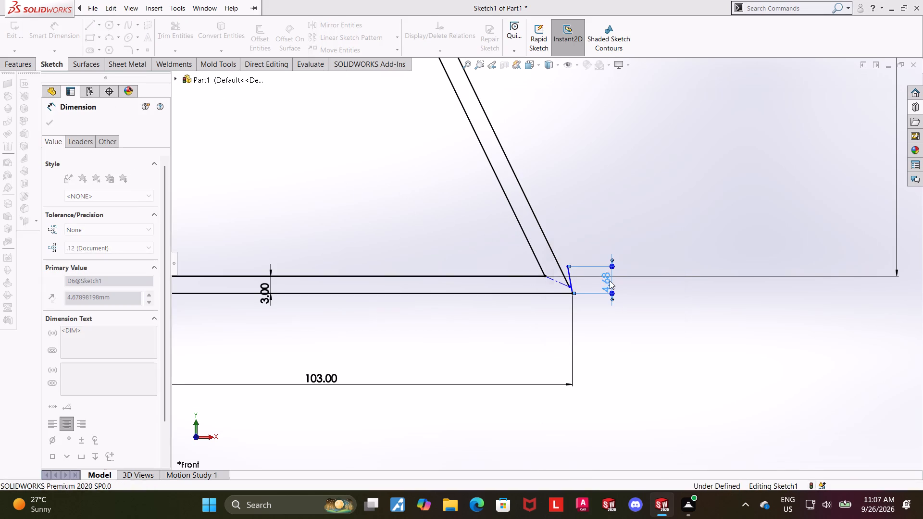
pyautogui.press('Escape')
pyautogui.press('Escape')
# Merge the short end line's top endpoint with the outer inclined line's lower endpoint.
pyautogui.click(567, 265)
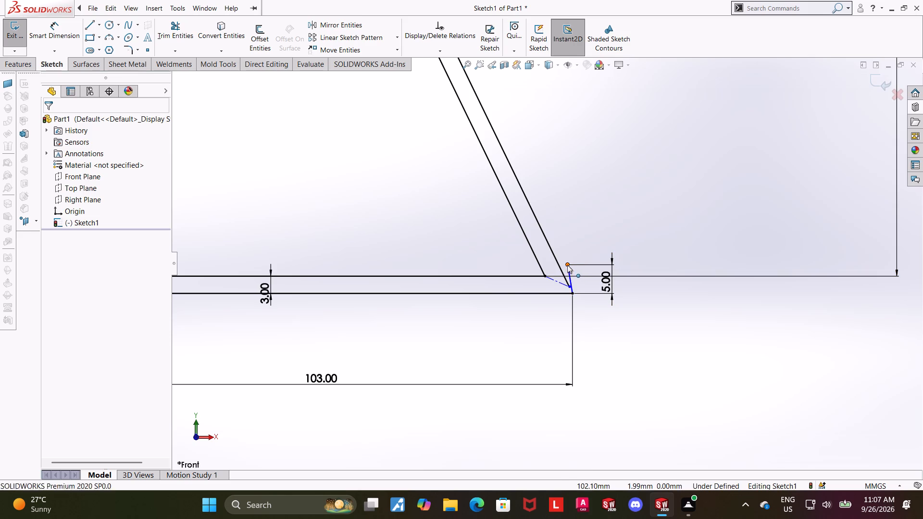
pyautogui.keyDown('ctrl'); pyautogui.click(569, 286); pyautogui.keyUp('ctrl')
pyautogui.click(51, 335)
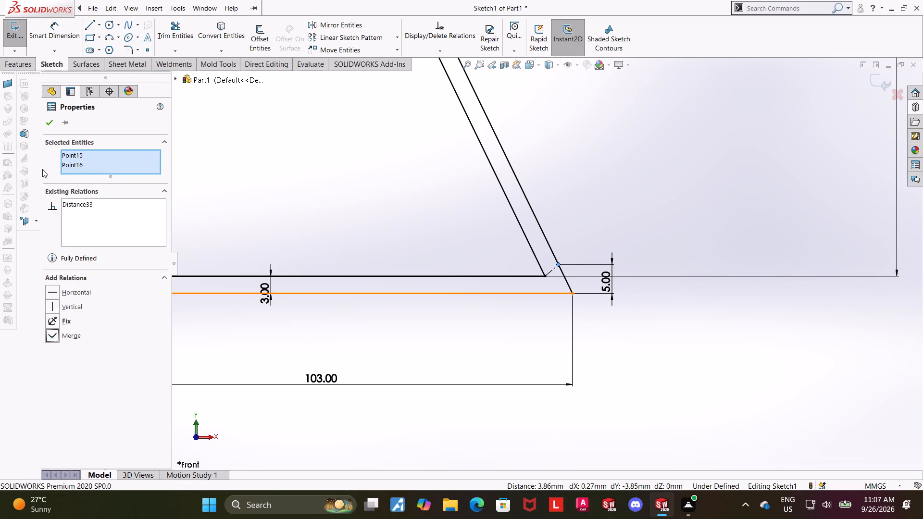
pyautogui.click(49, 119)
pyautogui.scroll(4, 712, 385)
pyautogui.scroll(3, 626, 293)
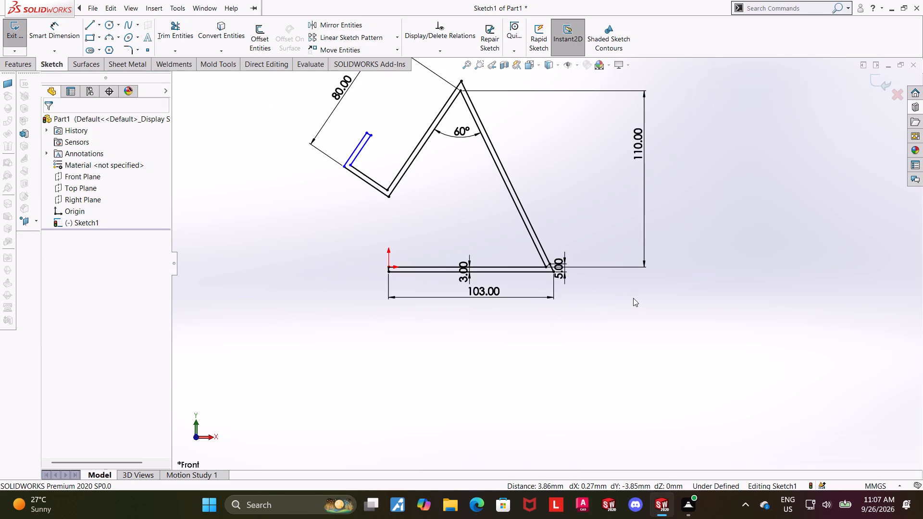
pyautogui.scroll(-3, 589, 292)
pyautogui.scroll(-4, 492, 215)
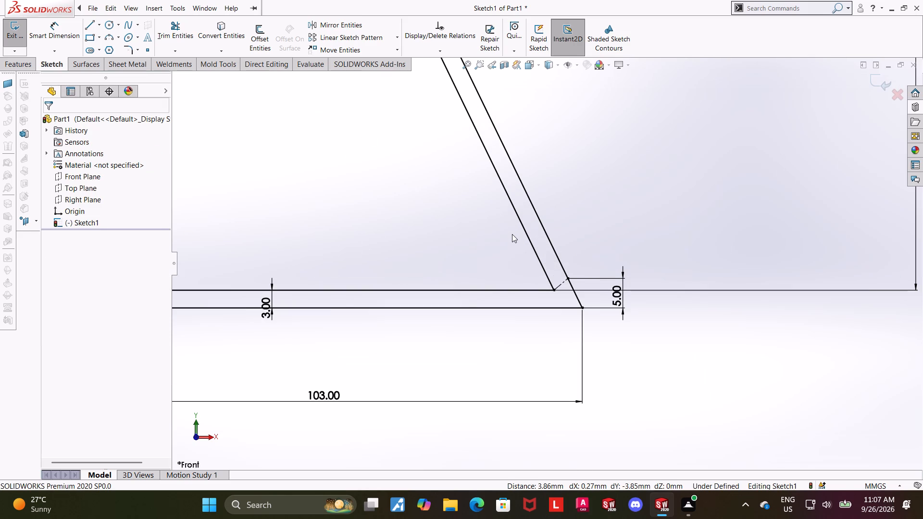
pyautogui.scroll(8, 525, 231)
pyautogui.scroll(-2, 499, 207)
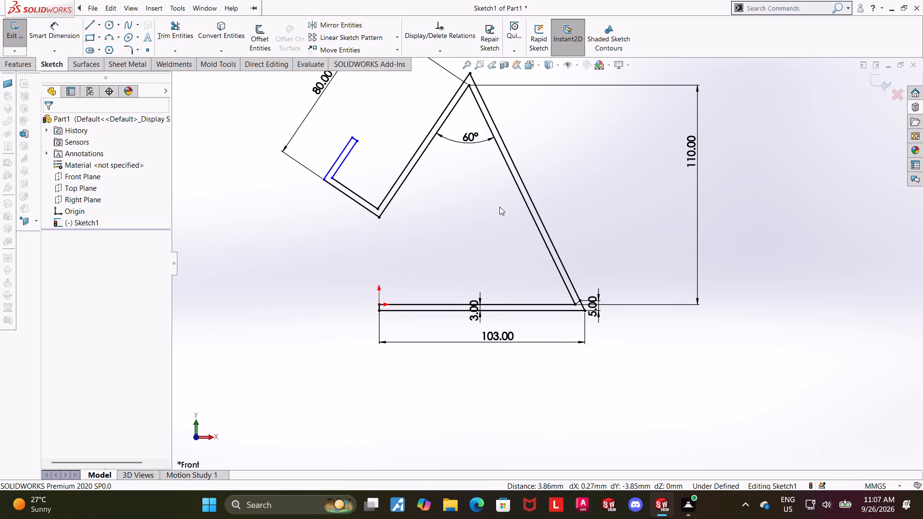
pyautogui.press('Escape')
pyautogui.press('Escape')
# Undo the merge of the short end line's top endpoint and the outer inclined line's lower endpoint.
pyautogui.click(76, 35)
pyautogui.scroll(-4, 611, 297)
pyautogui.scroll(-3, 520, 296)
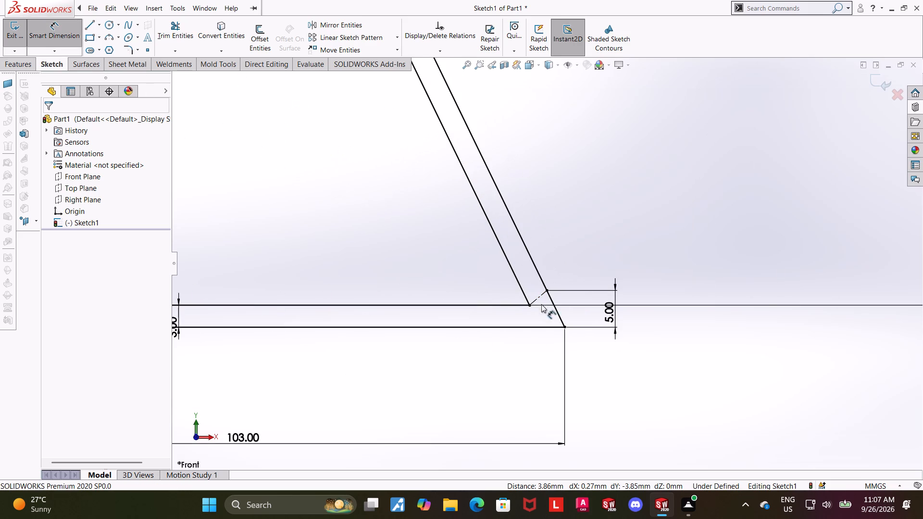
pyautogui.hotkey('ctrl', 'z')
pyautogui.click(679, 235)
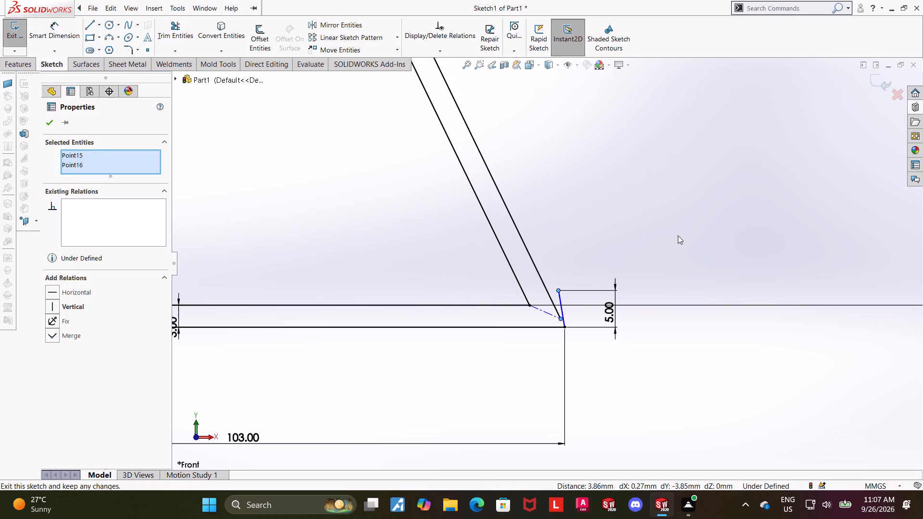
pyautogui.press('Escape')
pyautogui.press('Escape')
# Dimension the angle between the short end line and the base's lower line to 80°.
pyautogui.click(71, 41)
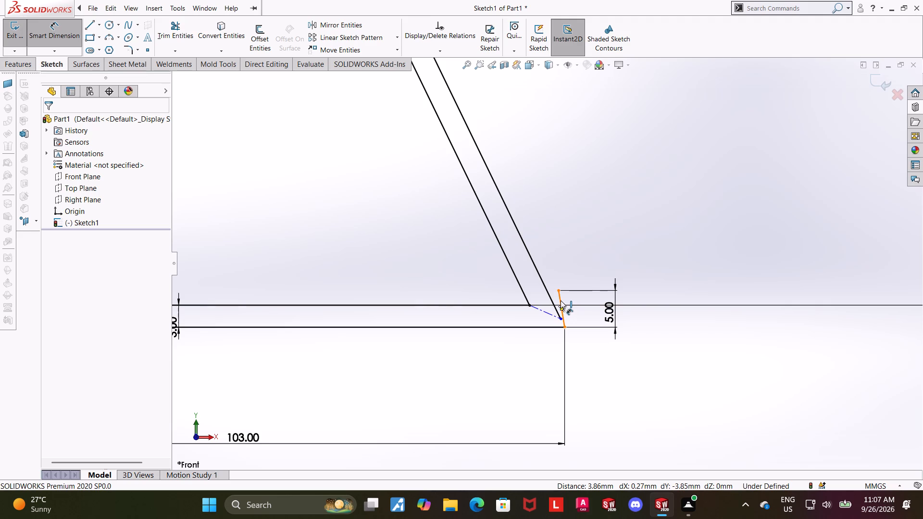
pyautogui.click(560, 297)
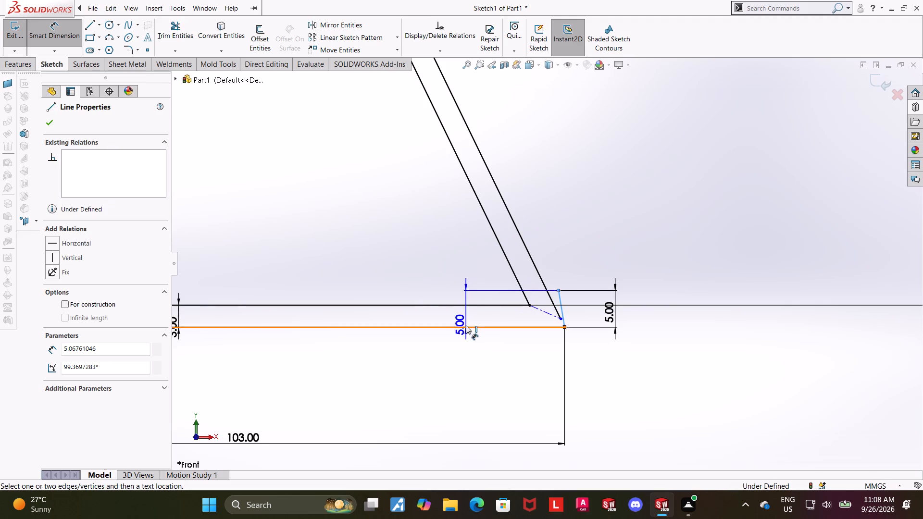
pyautogui.click(464, 326)
pyautogui.click(446, 286)
pyautogui.write('80')
pyautogui.press('Return')
pyautogui.press('Escape')
pyautogui.press('Escape')
# Try to dimension the angle between the inner inclined line and the base's upper line to 60°.
pyautogui.click(53, 29)
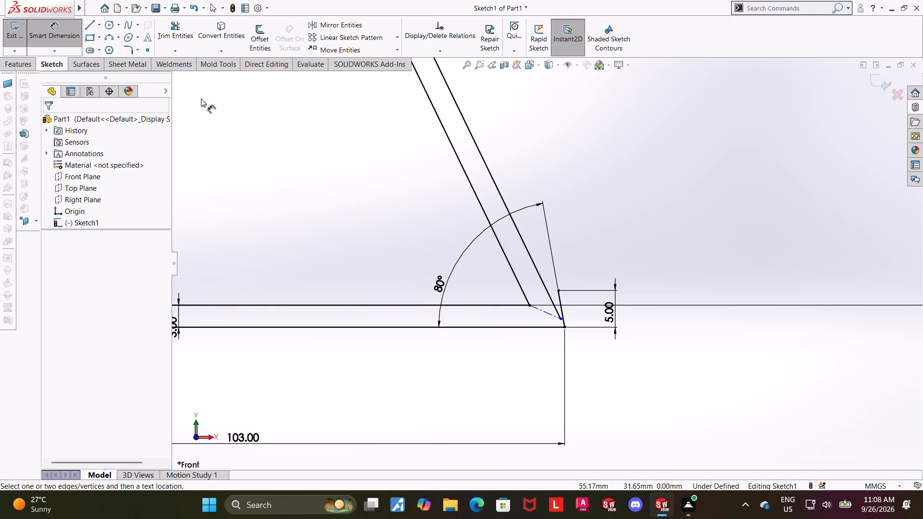
pyautogui.click(476, 194)
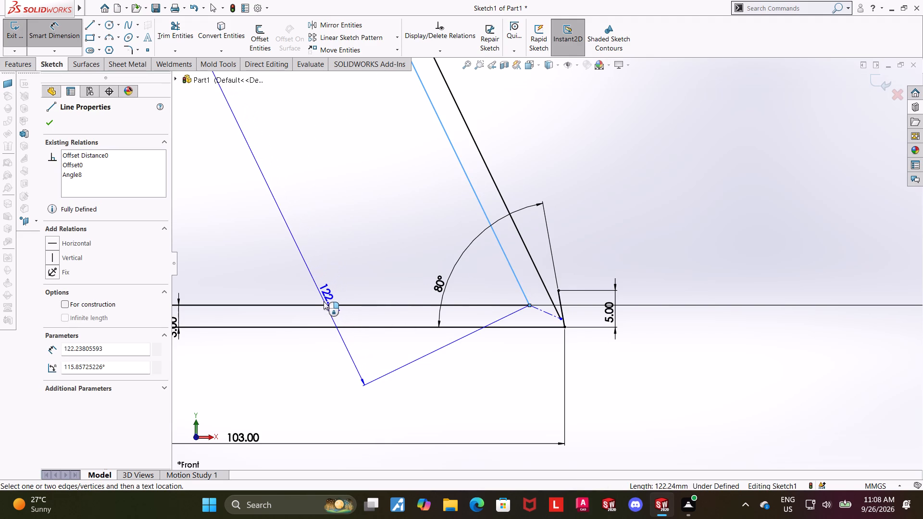
pyautogui.click(254, 304)
pyautogui.click(264, 257)
pyautogui.write('60')
pyautogui.press('Return')
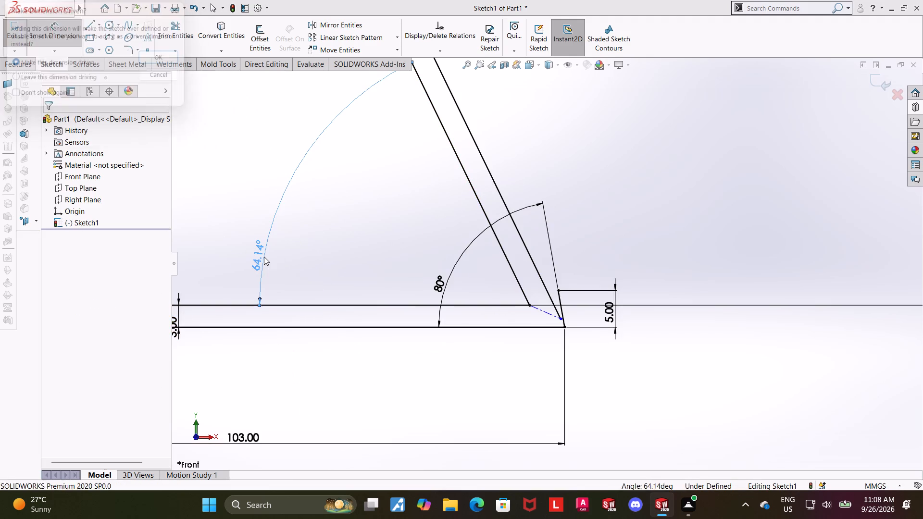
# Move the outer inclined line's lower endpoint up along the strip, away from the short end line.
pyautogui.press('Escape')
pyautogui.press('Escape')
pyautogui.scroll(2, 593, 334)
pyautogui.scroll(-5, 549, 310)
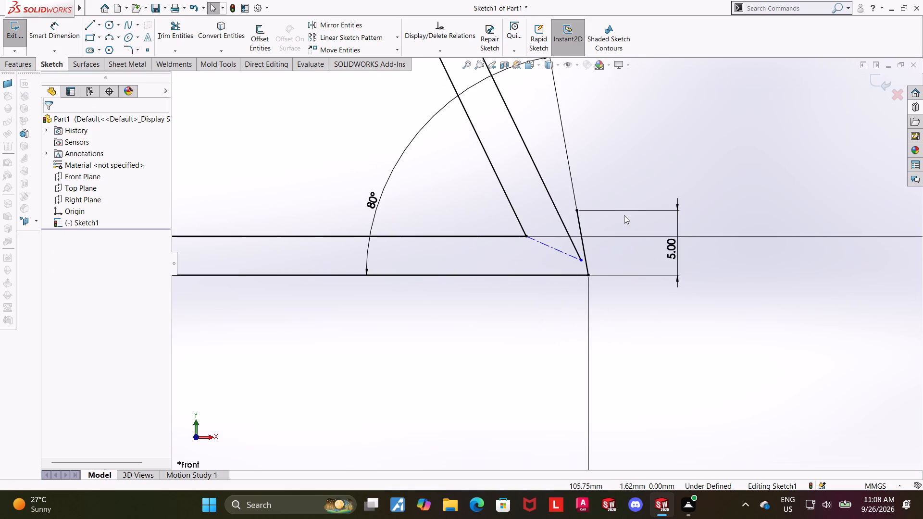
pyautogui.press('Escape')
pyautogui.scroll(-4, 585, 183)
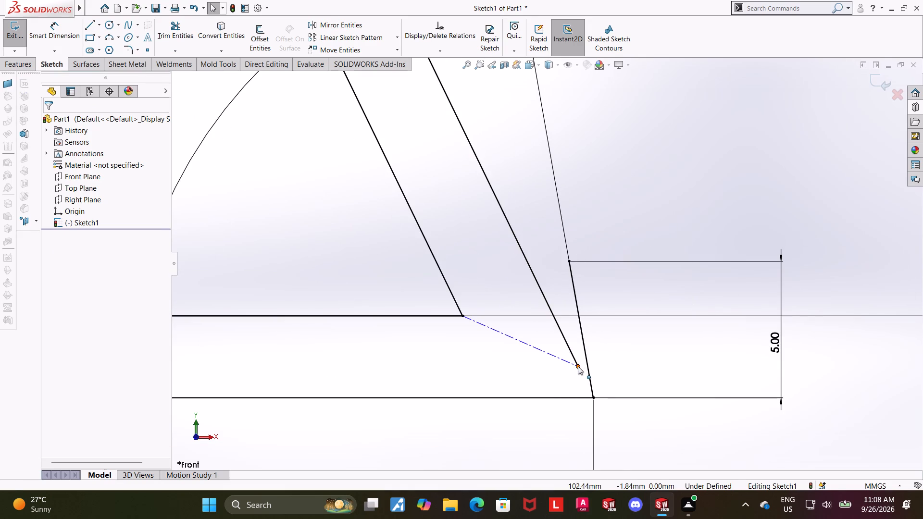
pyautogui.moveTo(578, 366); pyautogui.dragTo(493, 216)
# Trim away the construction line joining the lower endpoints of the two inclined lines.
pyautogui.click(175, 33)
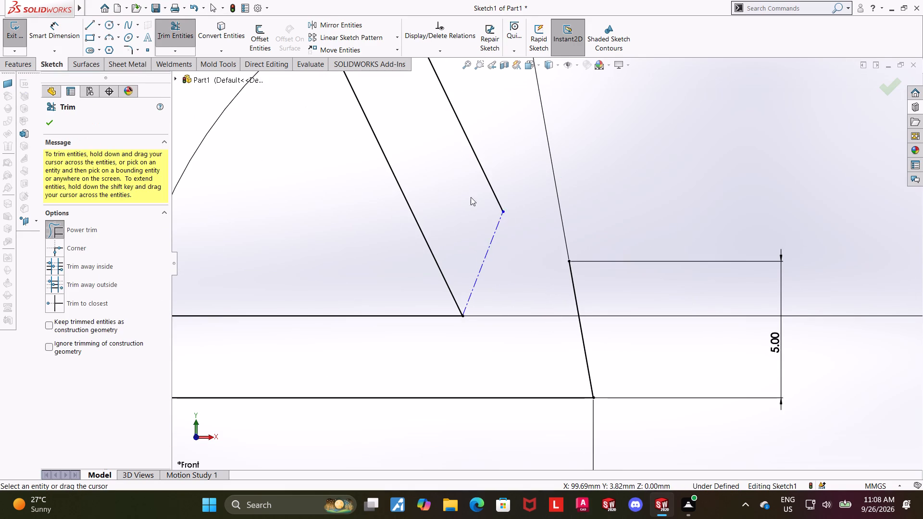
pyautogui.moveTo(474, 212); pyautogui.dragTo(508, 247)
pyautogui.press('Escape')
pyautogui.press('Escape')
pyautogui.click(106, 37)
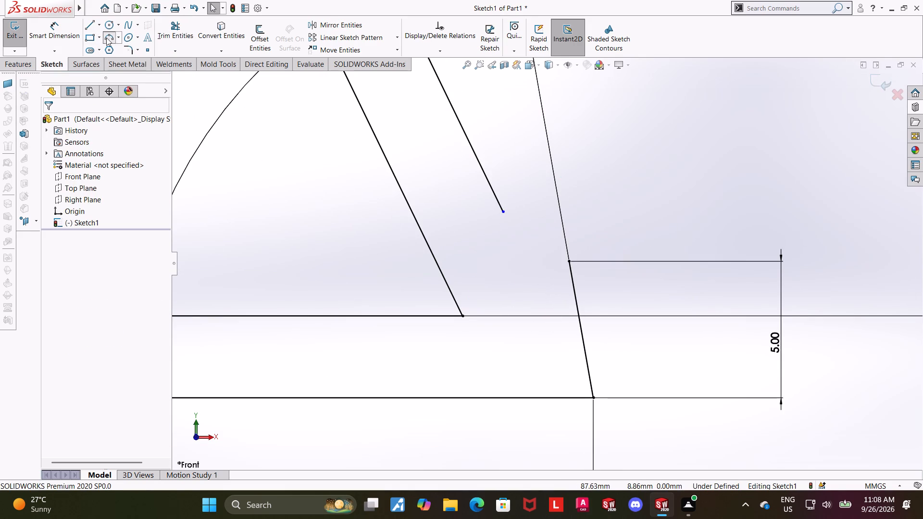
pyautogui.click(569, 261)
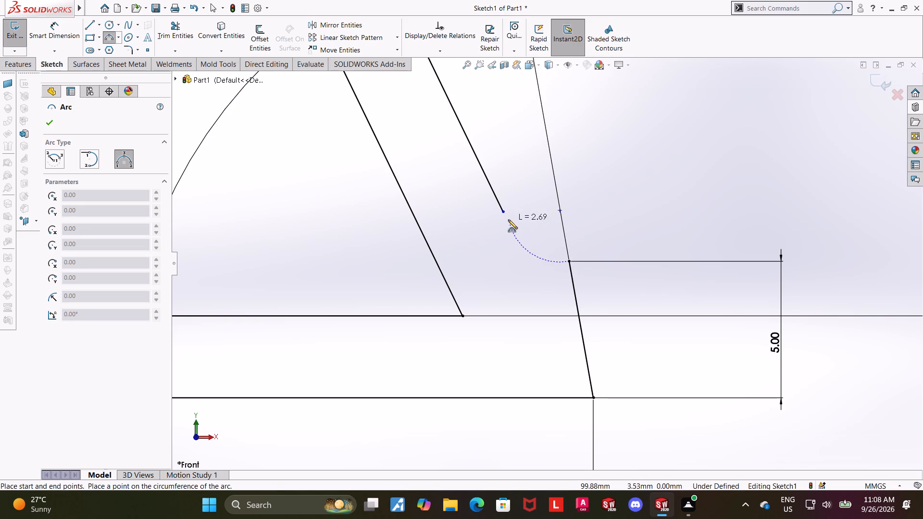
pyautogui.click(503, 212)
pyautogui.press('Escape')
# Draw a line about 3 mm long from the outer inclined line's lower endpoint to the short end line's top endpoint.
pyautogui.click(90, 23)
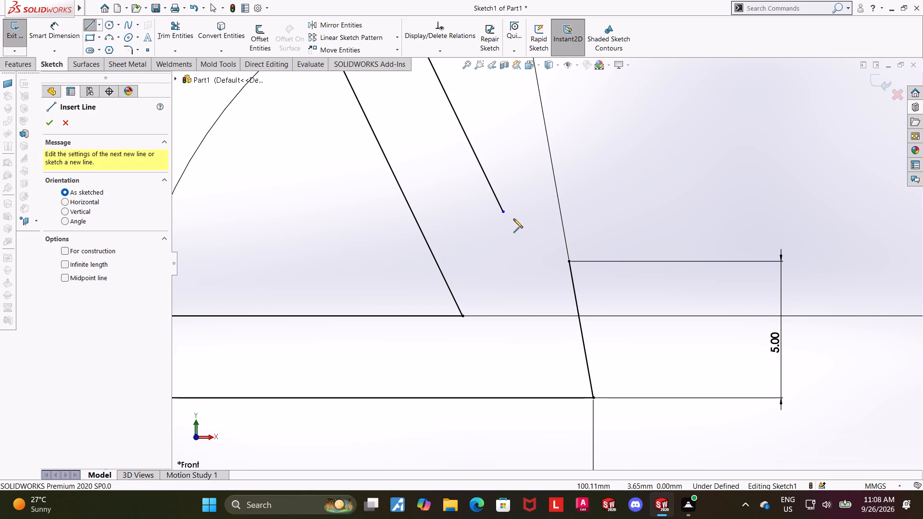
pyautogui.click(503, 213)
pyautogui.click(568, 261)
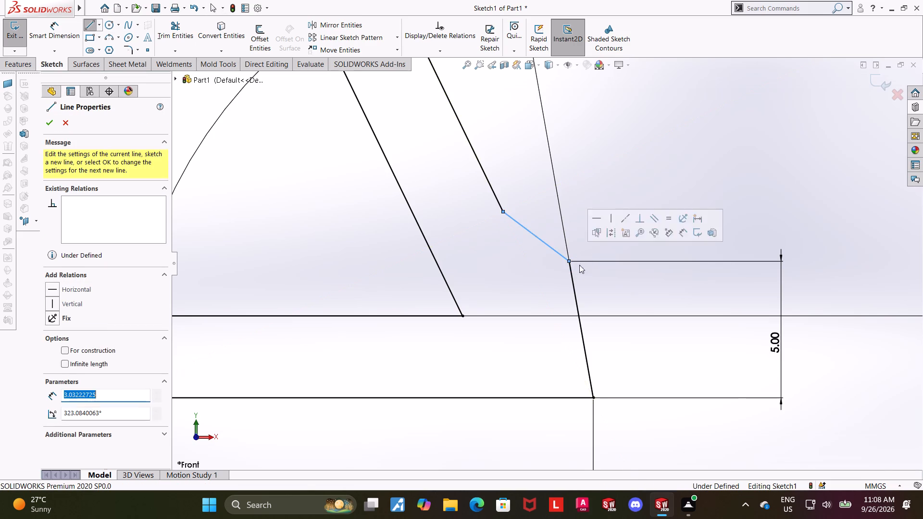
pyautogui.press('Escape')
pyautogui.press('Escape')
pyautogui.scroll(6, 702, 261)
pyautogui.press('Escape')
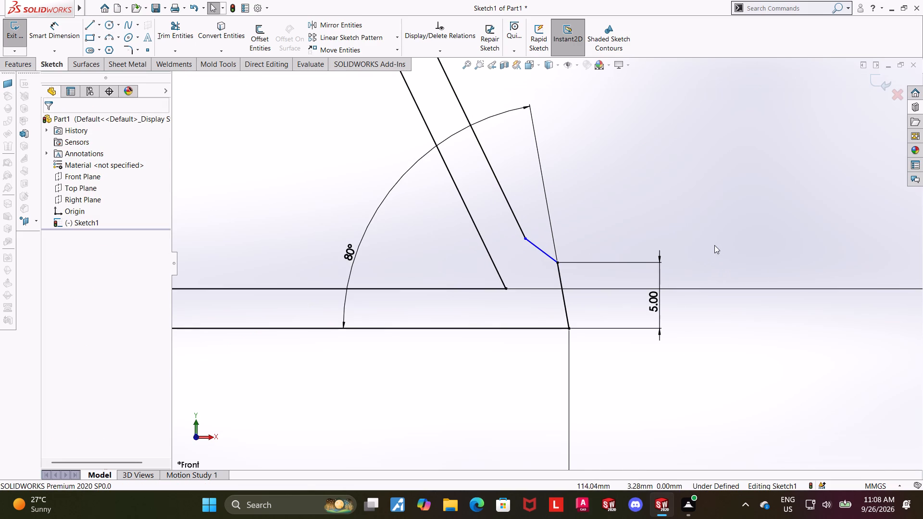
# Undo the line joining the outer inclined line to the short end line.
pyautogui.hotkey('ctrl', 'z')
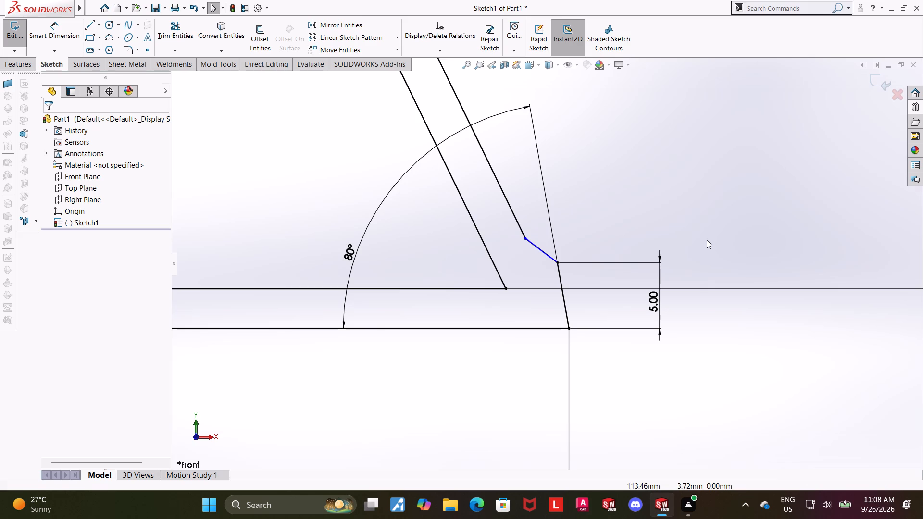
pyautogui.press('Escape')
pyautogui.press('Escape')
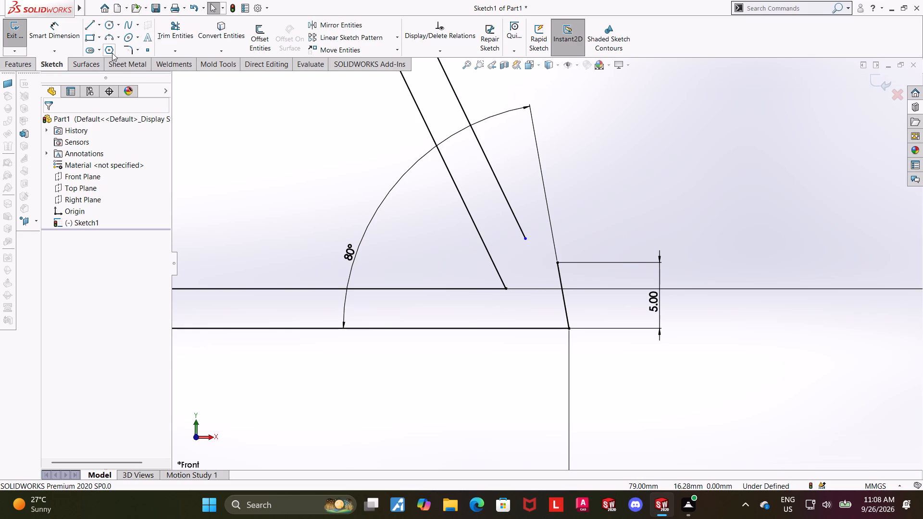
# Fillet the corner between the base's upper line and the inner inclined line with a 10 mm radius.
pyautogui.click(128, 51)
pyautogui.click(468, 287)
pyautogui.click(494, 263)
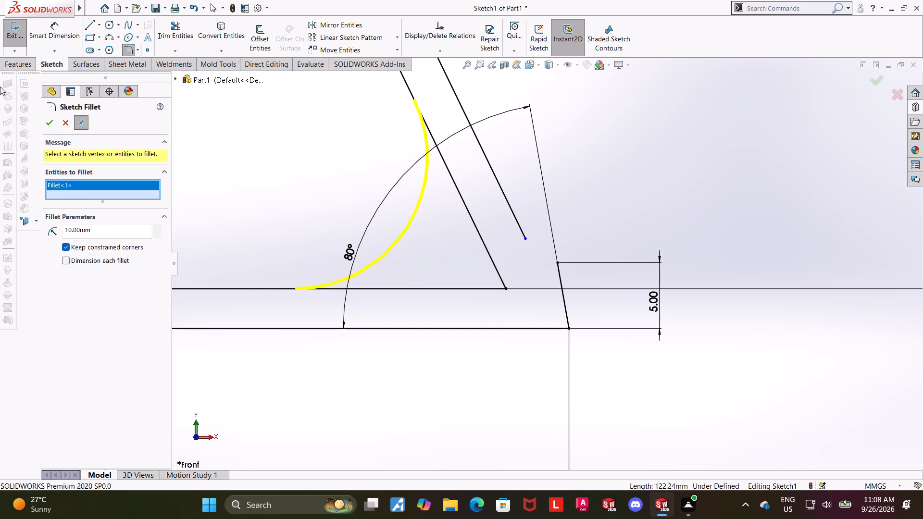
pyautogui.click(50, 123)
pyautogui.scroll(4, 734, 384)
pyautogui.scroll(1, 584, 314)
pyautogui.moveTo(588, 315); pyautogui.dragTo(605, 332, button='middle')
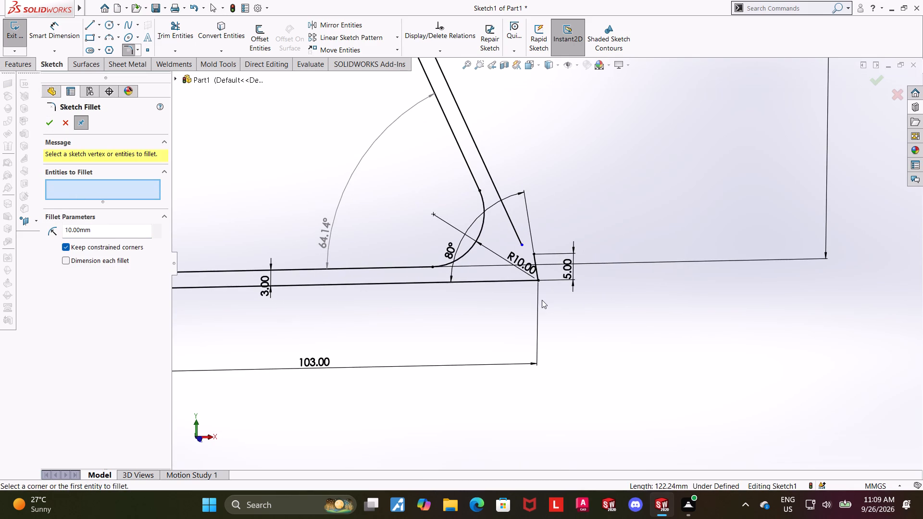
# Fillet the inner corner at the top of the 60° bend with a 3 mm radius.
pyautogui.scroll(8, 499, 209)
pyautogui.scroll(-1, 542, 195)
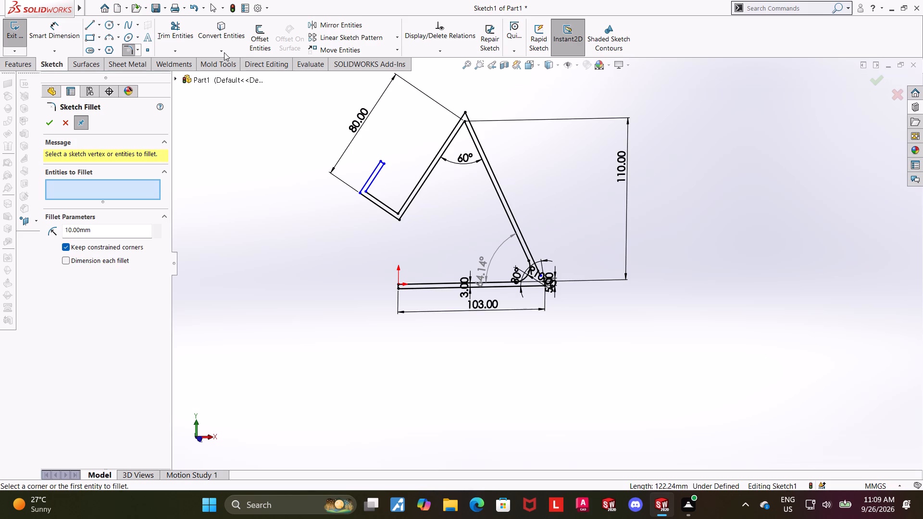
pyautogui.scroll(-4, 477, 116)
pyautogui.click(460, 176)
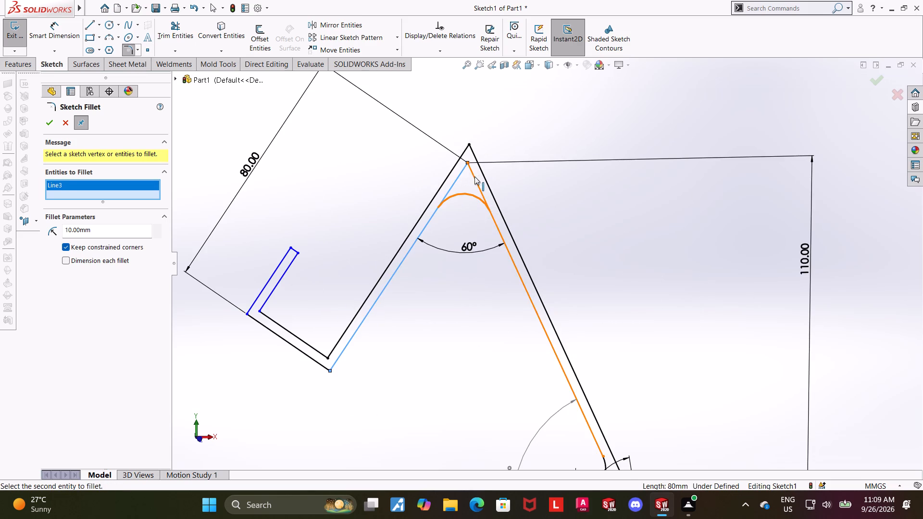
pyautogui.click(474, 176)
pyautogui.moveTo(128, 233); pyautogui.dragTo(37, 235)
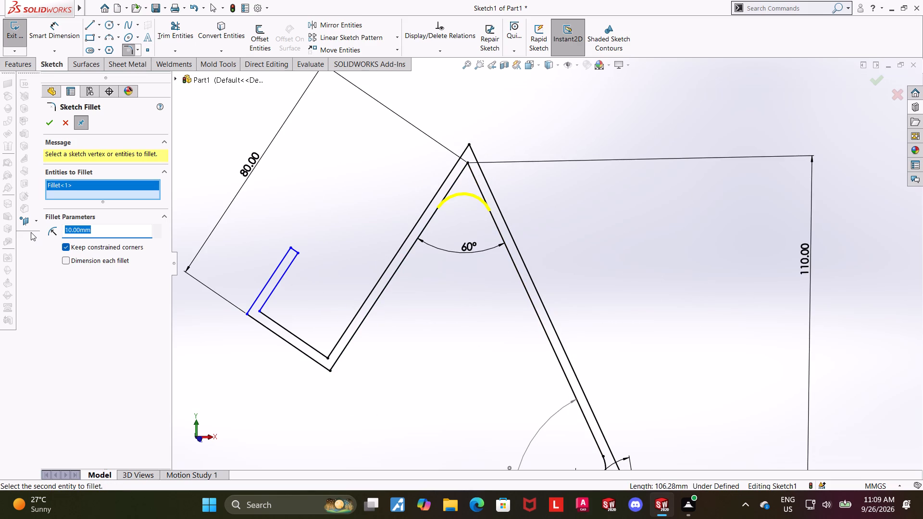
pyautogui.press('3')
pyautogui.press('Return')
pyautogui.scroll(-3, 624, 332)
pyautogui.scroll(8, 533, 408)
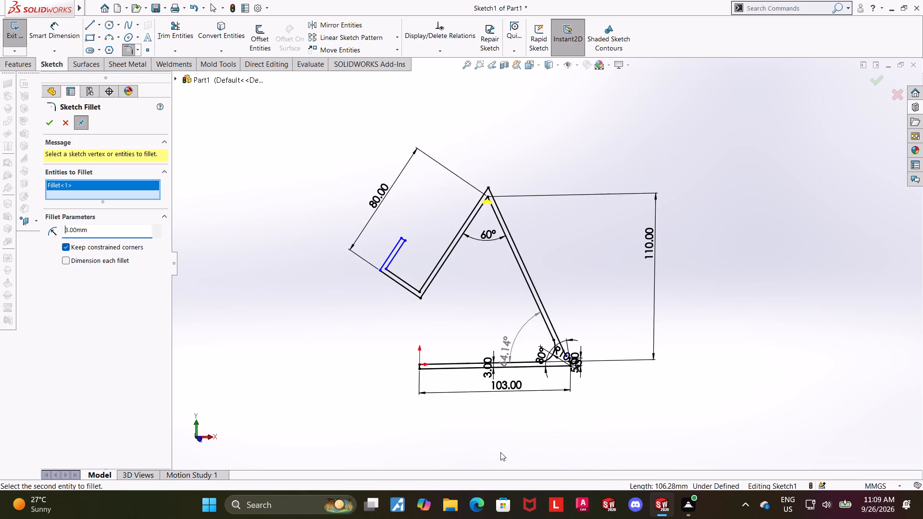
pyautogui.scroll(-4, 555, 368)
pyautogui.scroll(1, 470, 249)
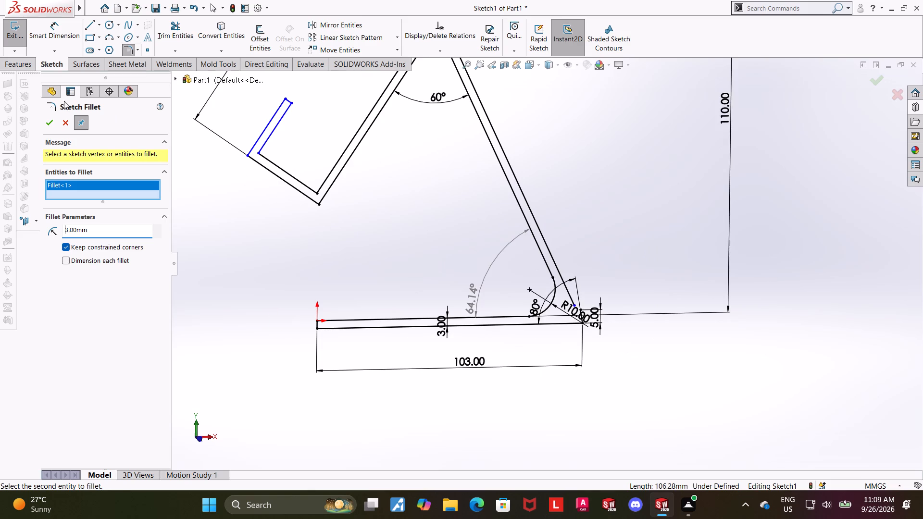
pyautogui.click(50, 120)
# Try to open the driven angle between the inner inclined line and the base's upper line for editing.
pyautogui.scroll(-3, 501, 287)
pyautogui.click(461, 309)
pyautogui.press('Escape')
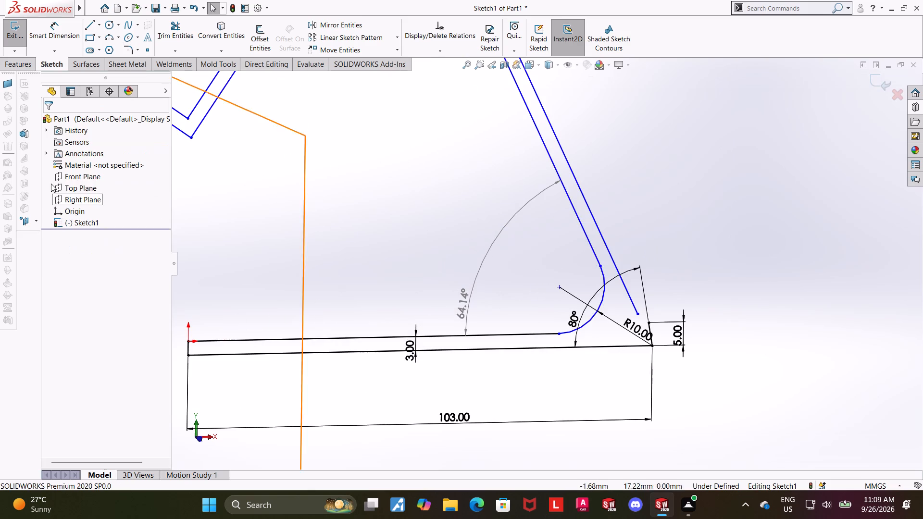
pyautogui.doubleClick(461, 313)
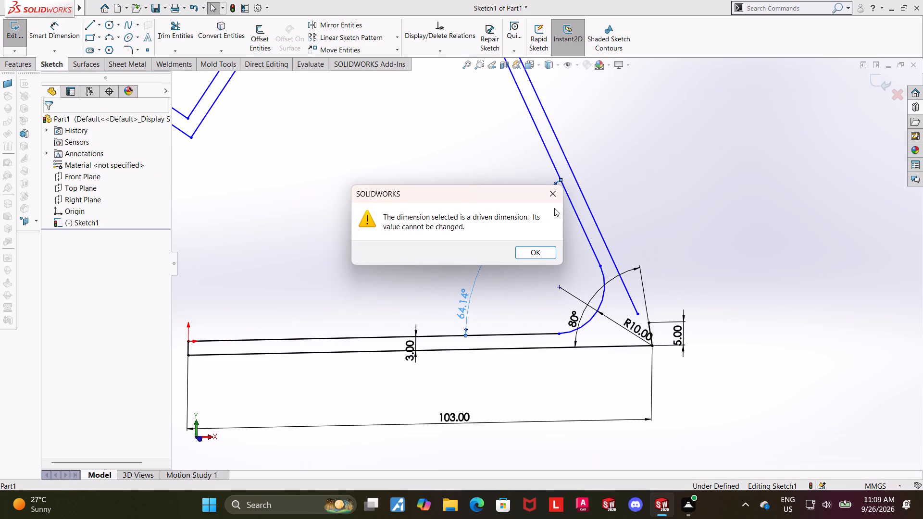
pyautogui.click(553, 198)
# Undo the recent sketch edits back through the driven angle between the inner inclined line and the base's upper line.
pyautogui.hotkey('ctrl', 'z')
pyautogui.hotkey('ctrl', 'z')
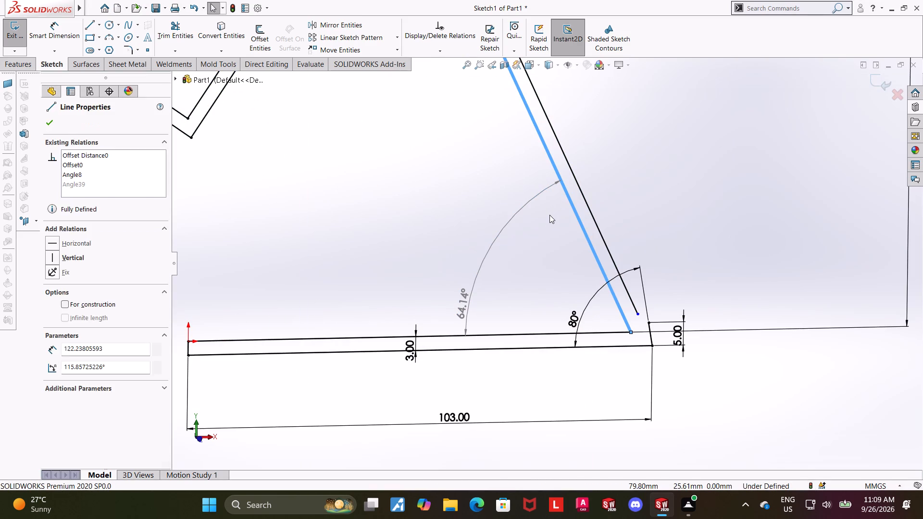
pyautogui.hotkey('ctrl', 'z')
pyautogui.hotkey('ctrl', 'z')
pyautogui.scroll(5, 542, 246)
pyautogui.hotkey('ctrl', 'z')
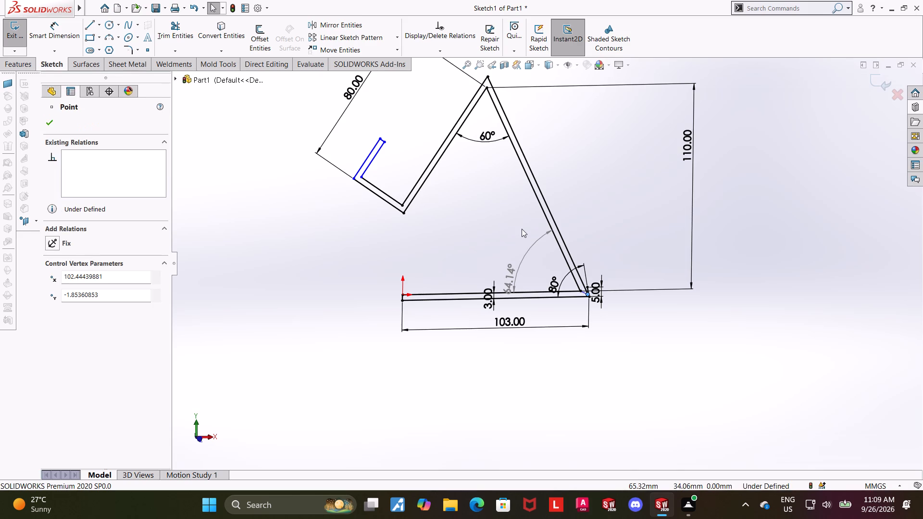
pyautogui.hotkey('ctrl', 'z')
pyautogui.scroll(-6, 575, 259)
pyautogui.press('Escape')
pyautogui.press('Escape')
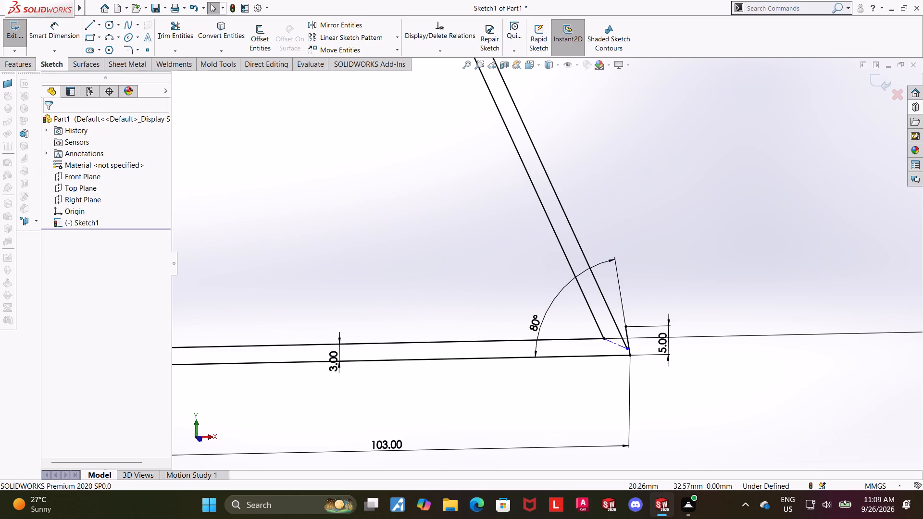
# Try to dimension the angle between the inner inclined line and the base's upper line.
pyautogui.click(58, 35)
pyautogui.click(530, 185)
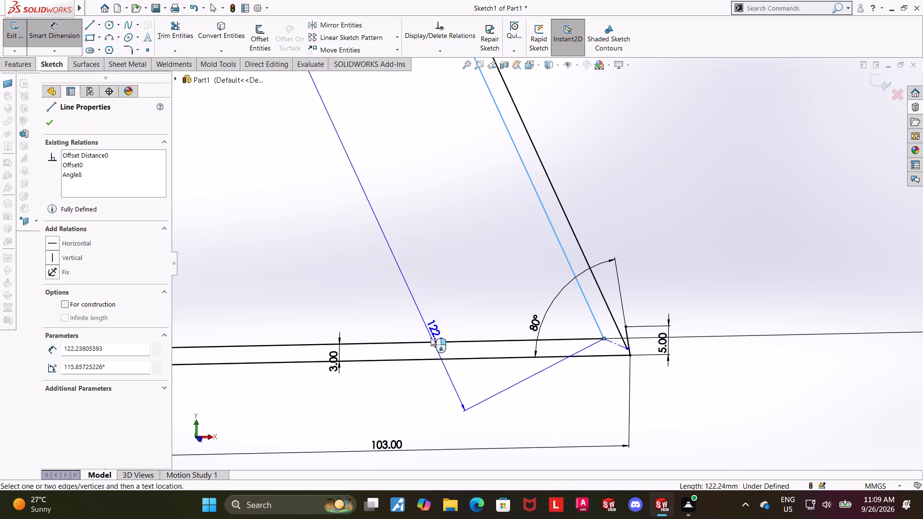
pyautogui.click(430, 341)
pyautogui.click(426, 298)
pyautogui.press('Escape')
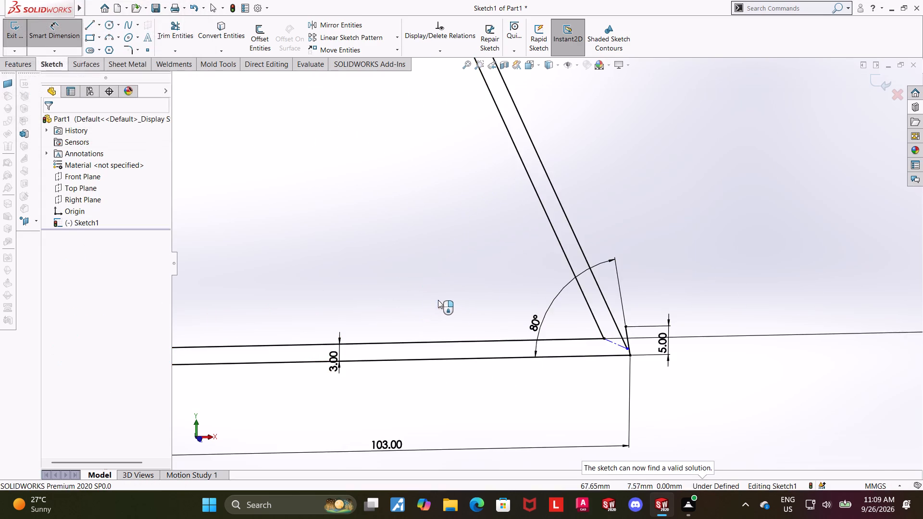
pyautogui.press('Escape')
# Delete the vertical relation between the strip's lower outer bend corner and the origin.
pyautogui.scroll(6, 442, 301)
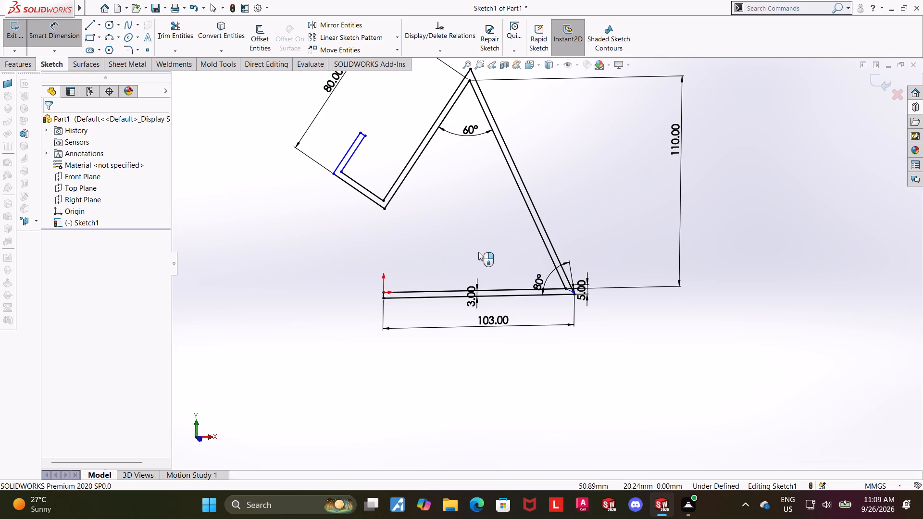
pyautogui.moveTo(486, 258); pyautogui.dragTo(474, 250, button='middle')
pyautogui.scroll(1, 479, 255)
pyautogui.scroll(-1, 473, 245)
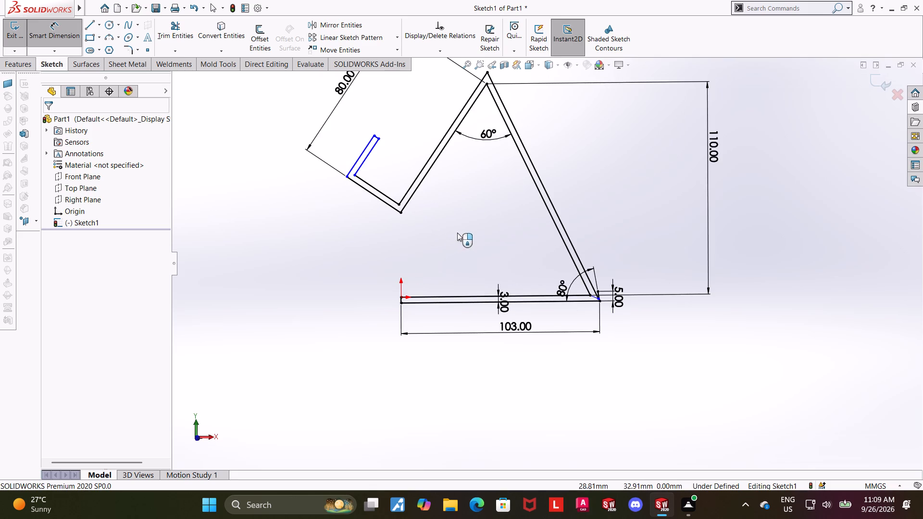
pyautogui.press('Escape')
pyautogui.press('Escape')
pyautogui.click(400, 214)
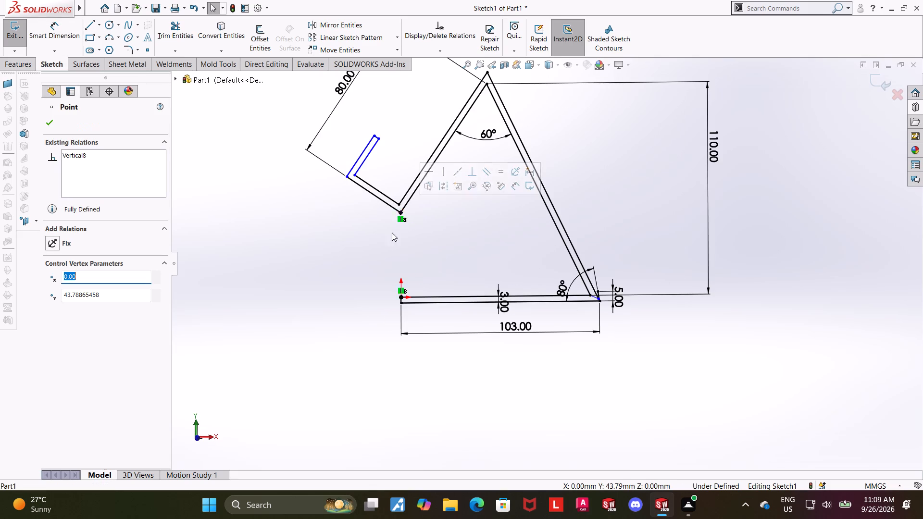
pyautogui.rightClick(401, 221)
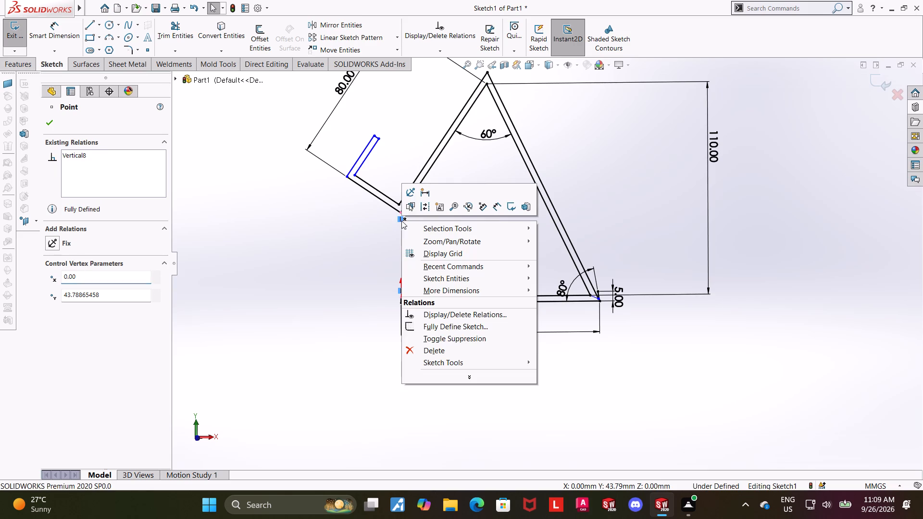
pyautogui.click(446, 350)
pyautogui.click(53, 124)
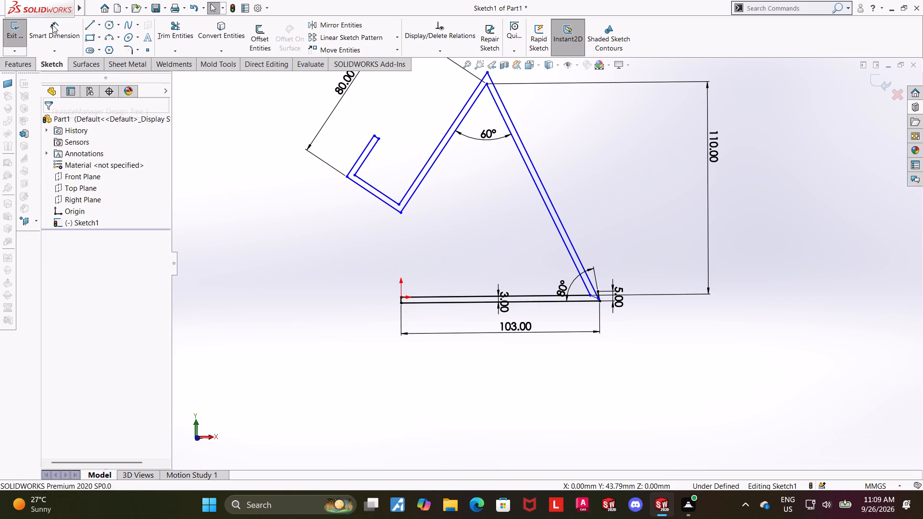
# Dimension the angle between the inner inclined line and the base's upper line to 60°.
pyautogui.click(52, 18)
pyautogui.click(69, 47)
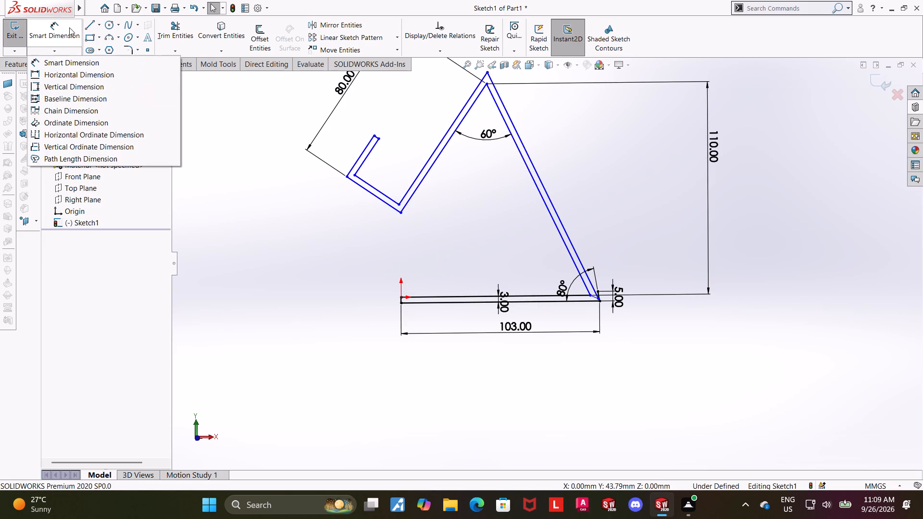
pyautogui.click(69, 27)
pyautogui.click(523, 295)
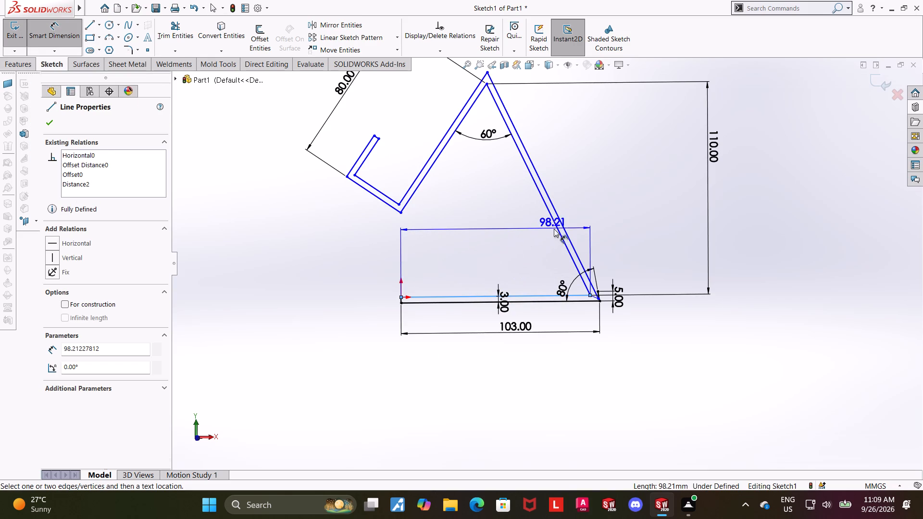
pyautogui.click(558, 230)
pyautogui.click(508, 239)
pyautogui.write('60')
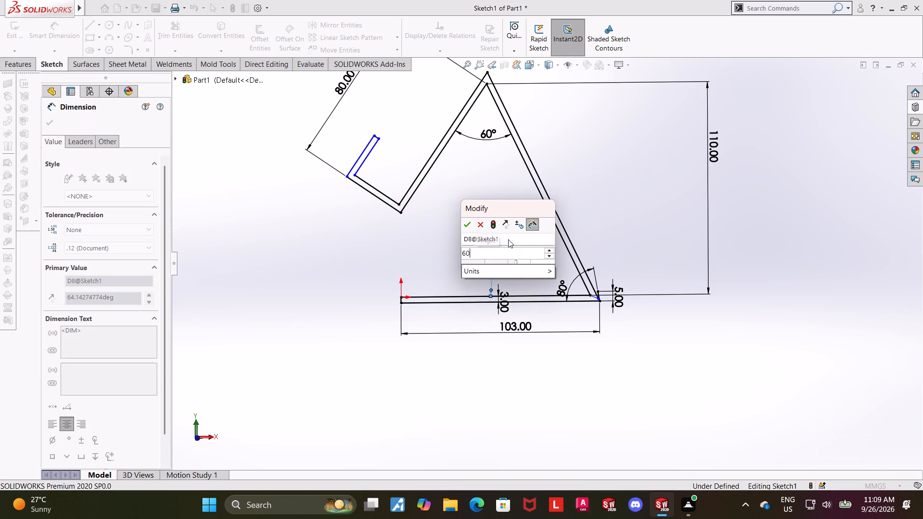
pyautogui.press('Return')
pyautogui.press('Escape')
pyautogui.press('Escape')
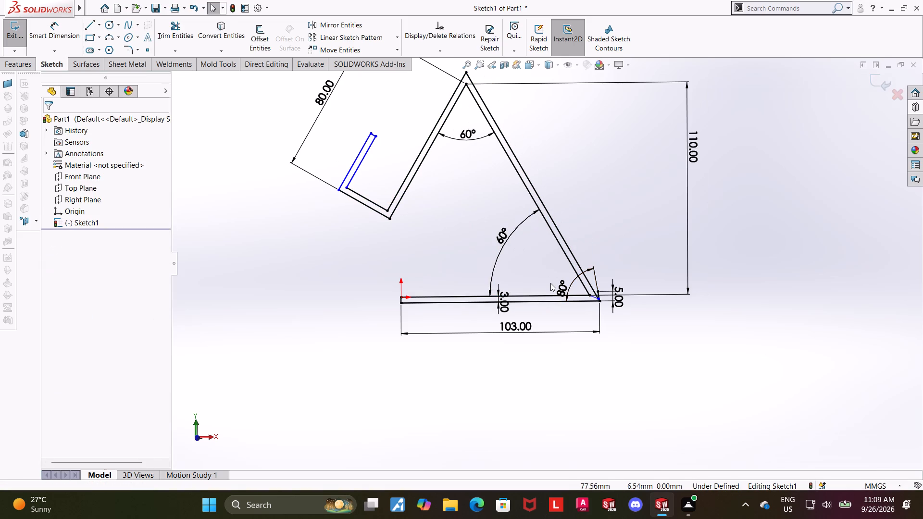
pyautogui.scroll(3, 572, 181)
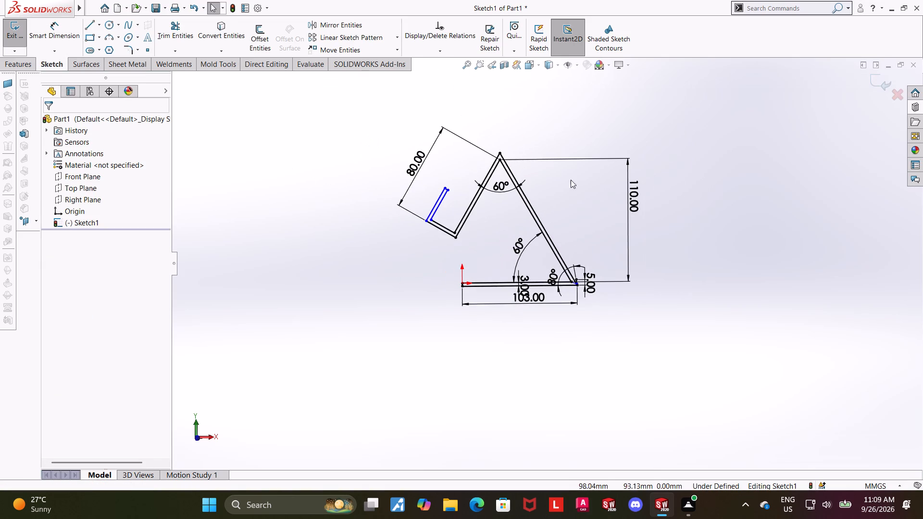
# Round the corner between the inner inclined line and the base's upper line with a 10 mm sketch fillet.
pyautogui.scroll(-4, 573, 209)
pyautogui.press('Escape')
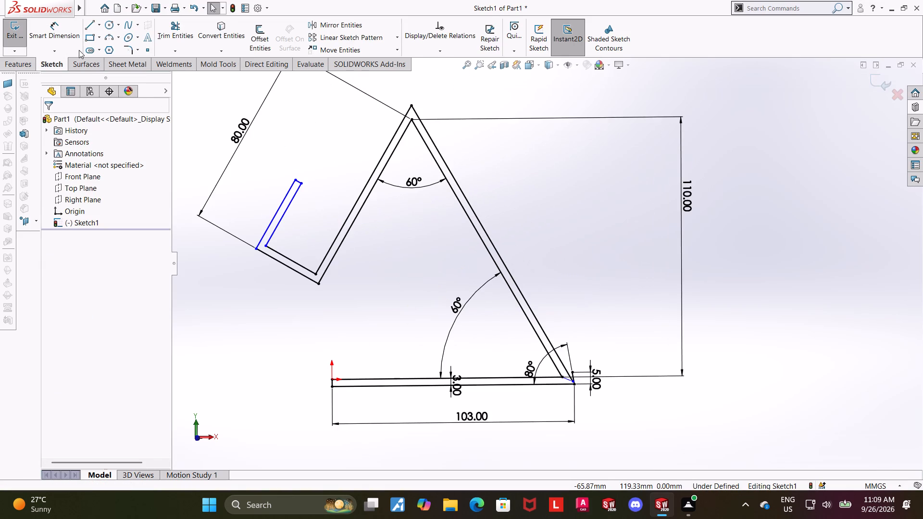
pyautogui.click(135, 49)
pyautogui.scroll(-3, 462, 298)
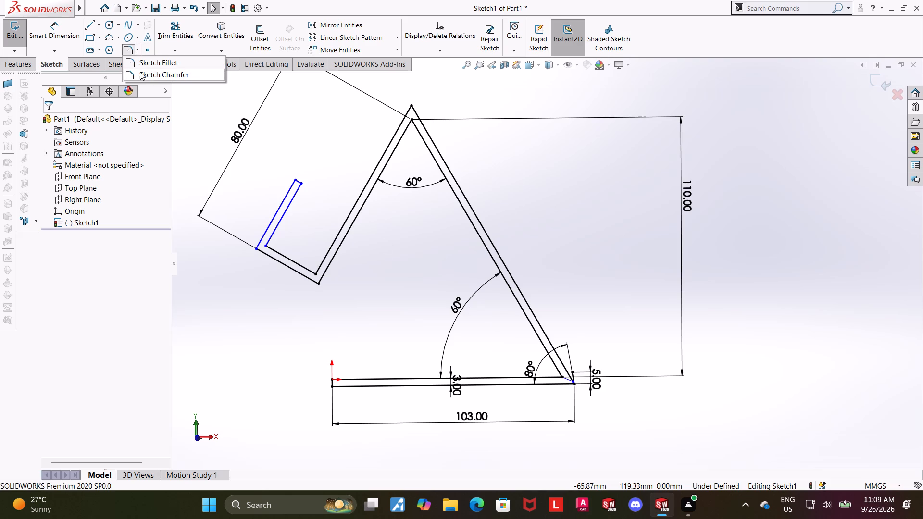
pyautogui.click(137, 57)
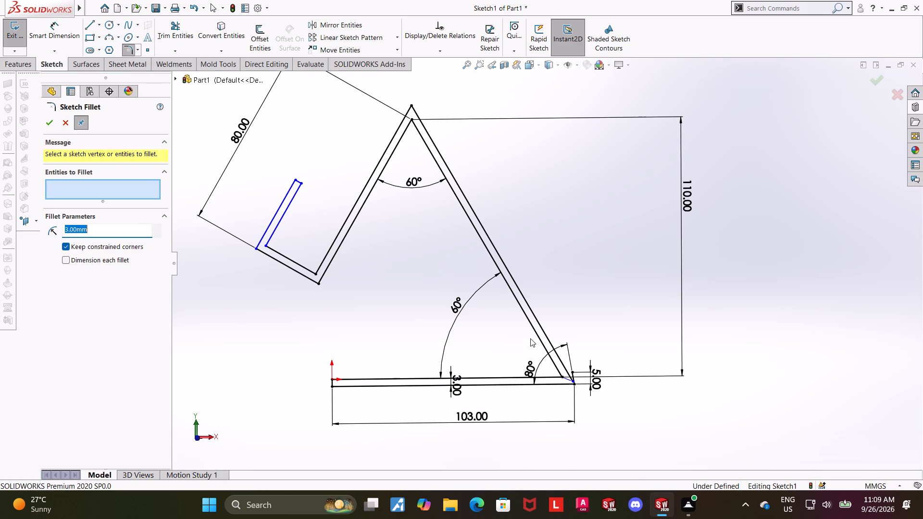
pyautogui.click(536, 336)
pyautogui.click(510, 377)
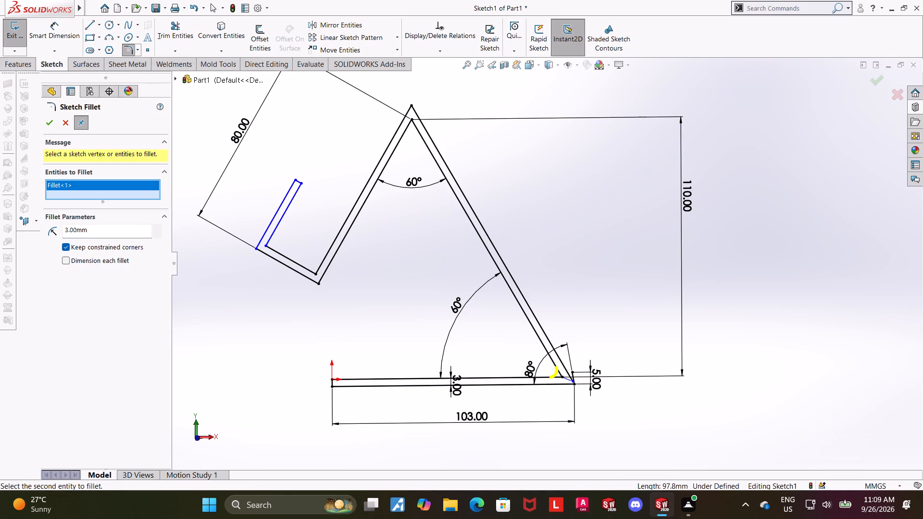
pyautogui.moveTo(117, 231); pyautogui.dragTo(9, 234)
pyautogui.press('1')
pyautogui.press('0')
pyautogui.press('Return')
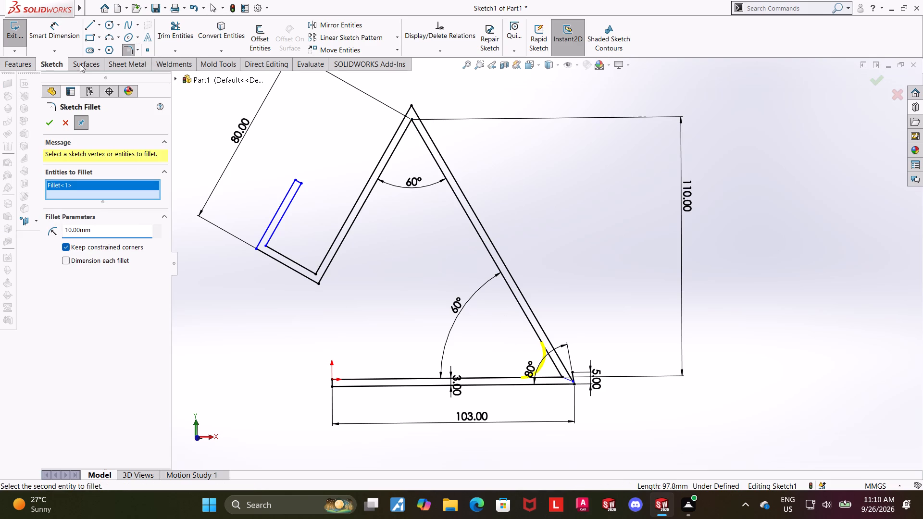
pyautogui.click(50, 122)
pyautogui.click(689, 315)
pyautogui.scroll(2, 788, 311)
pyautogui.scroll(-2, 705, 307)
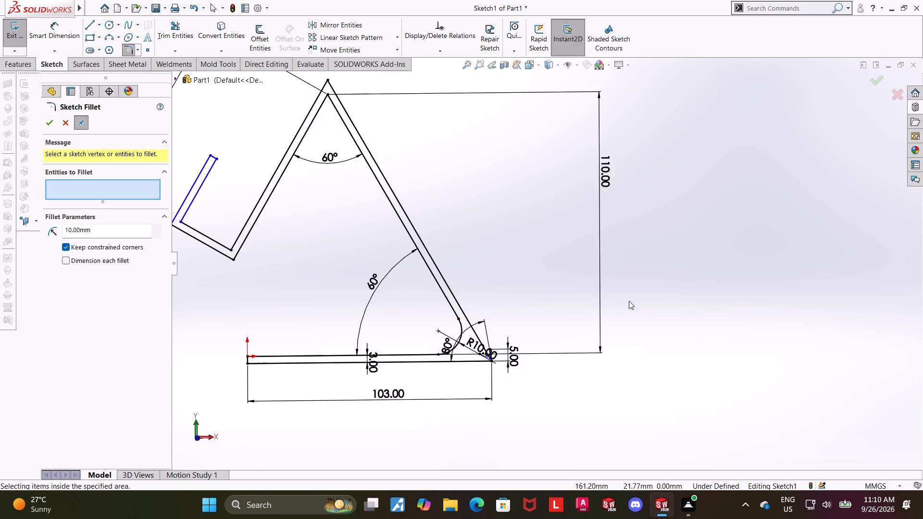
pyautogui.scroll(-4, 629, 301)
pyautogui.scroll(-6, 508, 360)
pyautogui.press('Escape')
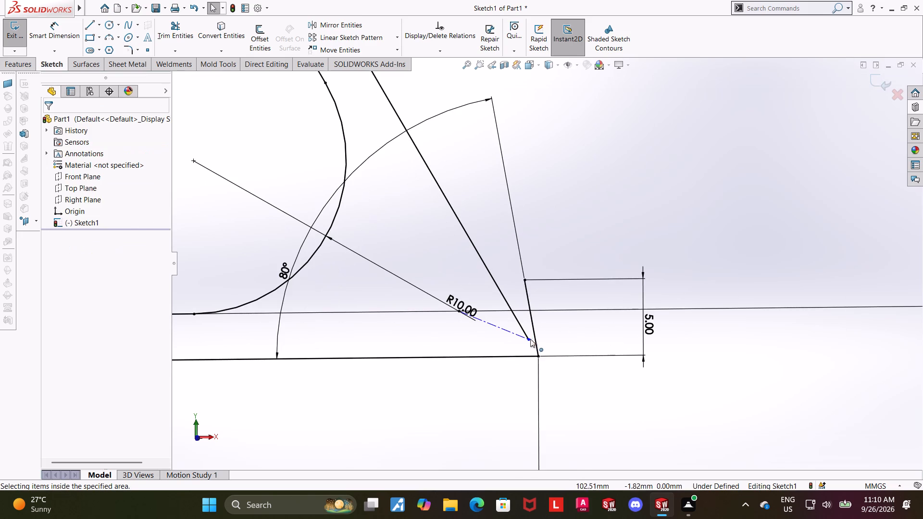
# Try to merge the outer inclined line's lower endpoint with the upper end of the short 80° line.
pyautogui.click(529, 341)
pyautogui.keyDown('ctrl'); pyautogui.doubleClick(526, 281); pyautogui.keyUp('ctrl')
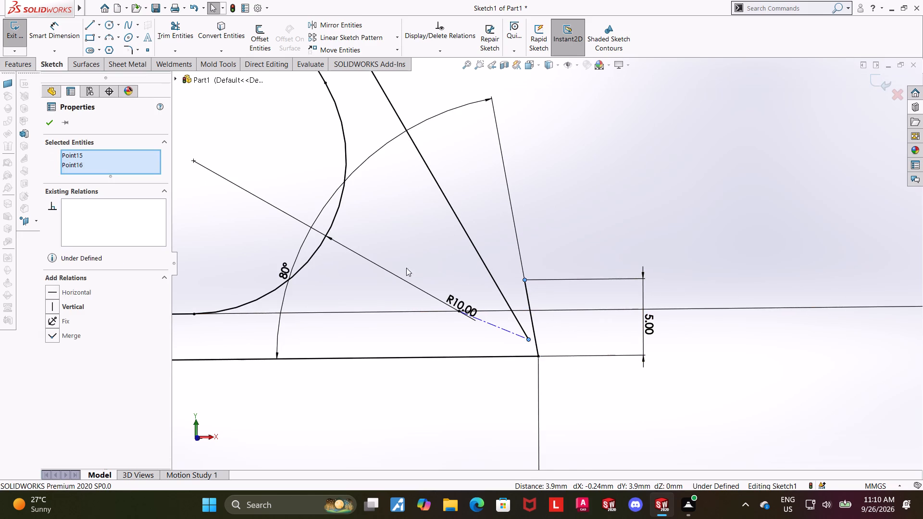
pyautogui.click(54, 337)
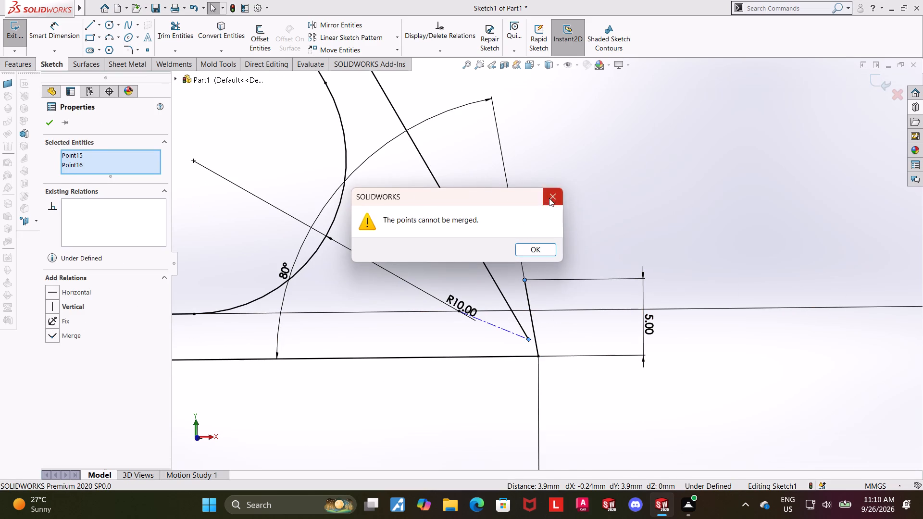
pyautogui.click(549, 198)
# Move the outer inclined line's lower endpoint up above the short 80° line's upper end.
pyautogui.scroll(4, 541, 228)
pyautogui.click(532, 317)
pyautogui.moveTo(532, 317); pyautogui.dragTo(505, 261)
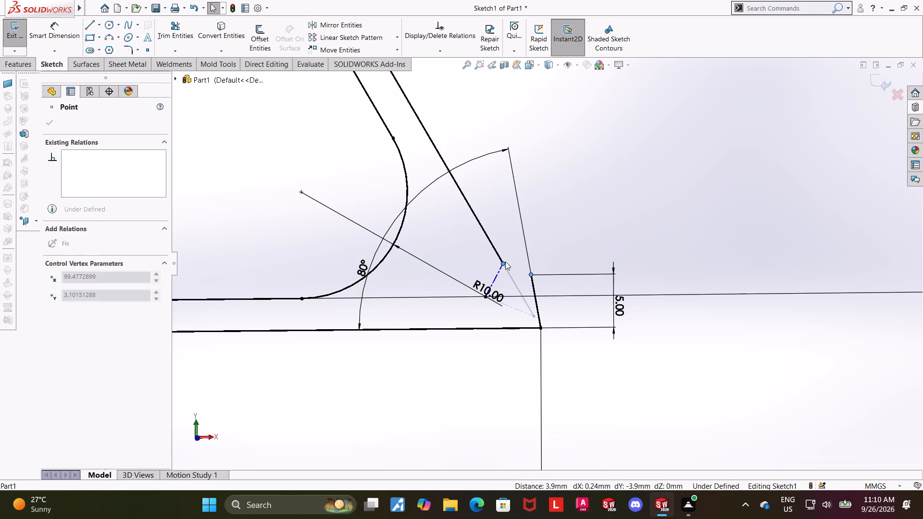
pyautogui.moveTo(505, 261); pyautogui.dragTo(497, 245)
pyautogui.click(592, 217)
pyautogui.press('Escape')
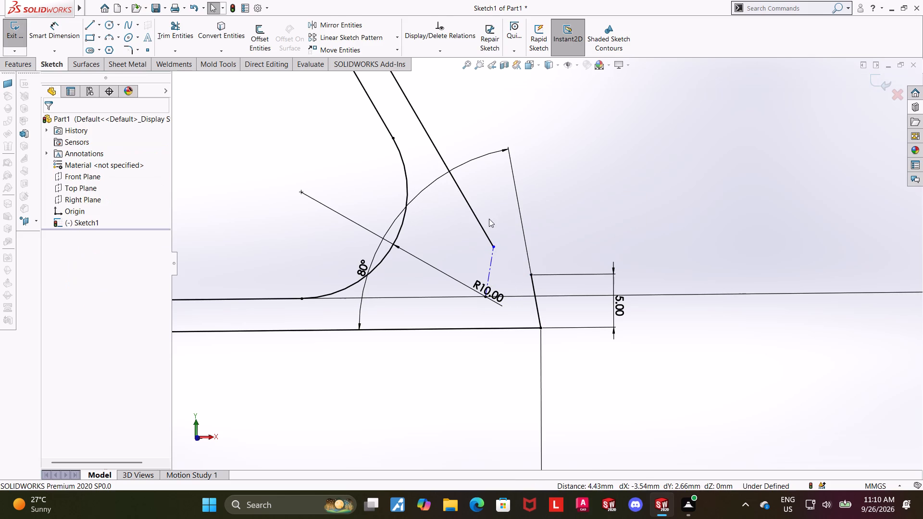
pyautogui.press('Escape')
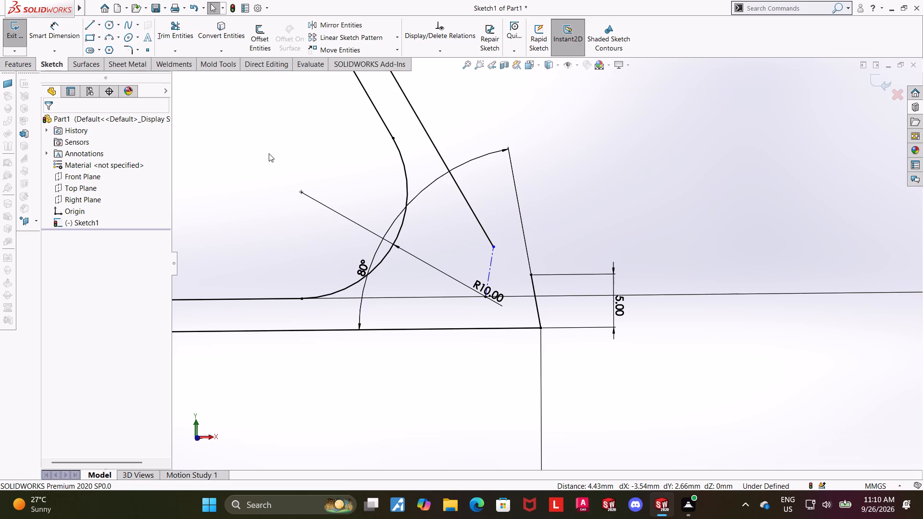
# Dimension the vertical distance between the outer inclined line's lower endpoint and the short 80° line's upper end to 8 mm.
pyautogui.click(69, 39)
pyautogui.click(530, 275)
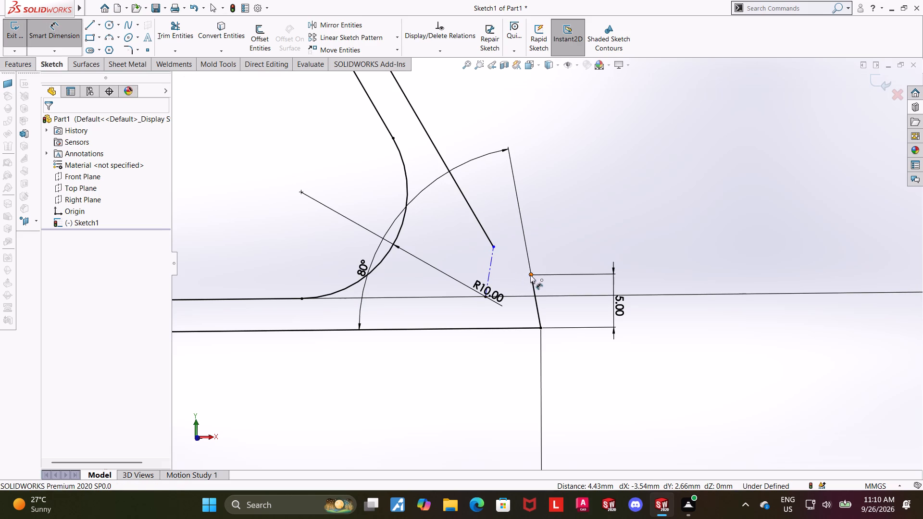
pyautogui.click(494, 247)
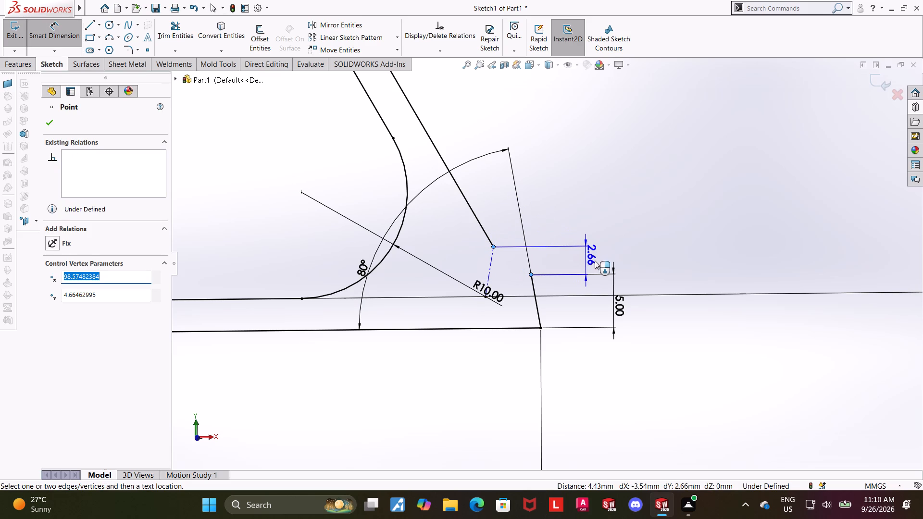
pyautogui.click(595, 260)
pyautogui.press('8')
pyautogui.press('Return')
pyautogui.press('Escape')
pyautogui.press('Escape')
pyautogui.scroll(3, 562, 224)
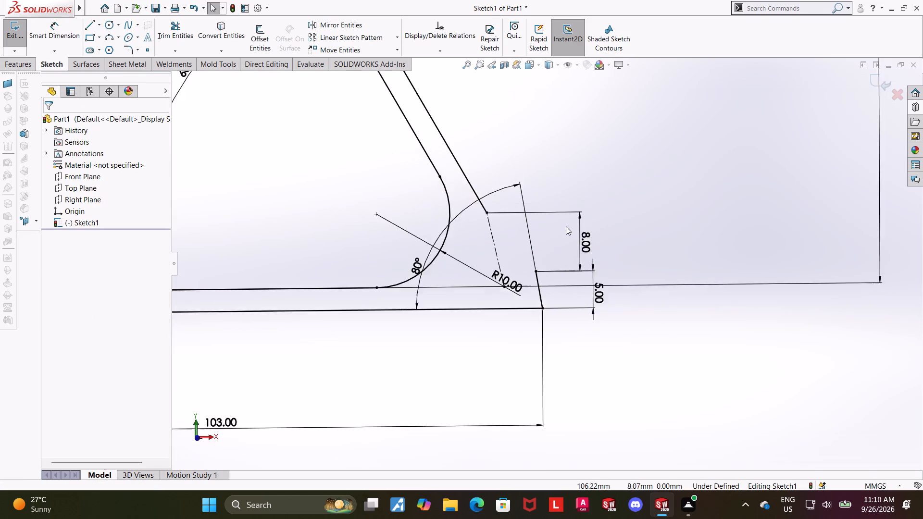
# Draw a line joining the outer inclined line's lower endpoint to the short 80° line's upper end.
pyautogui.click(95, 25)
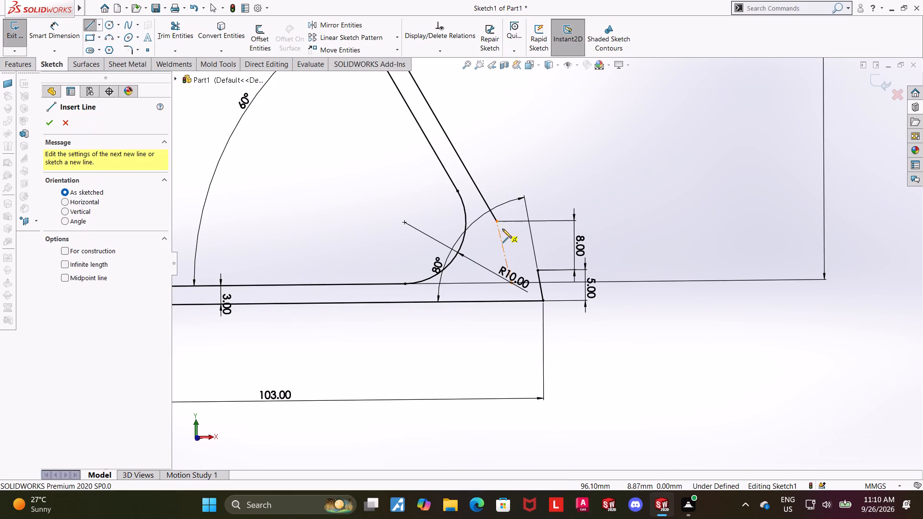
pyautogui.click(498, 224)
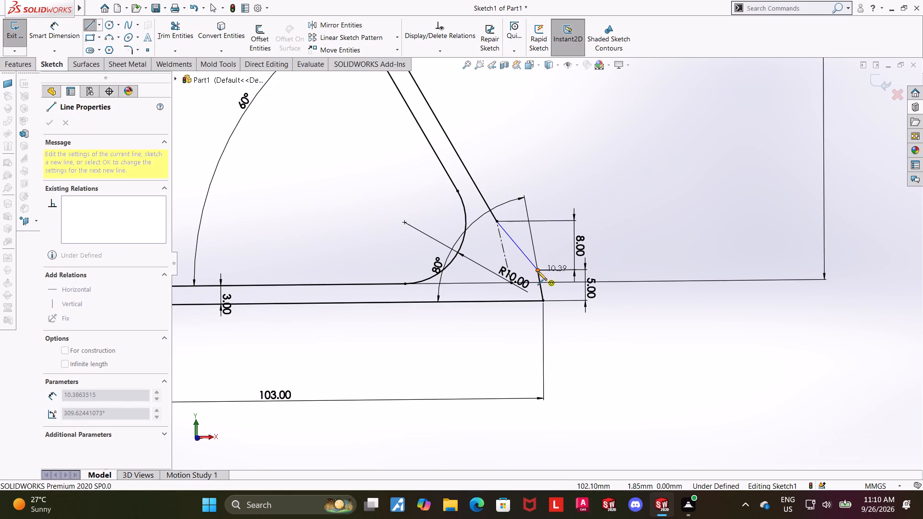
pyautogui.click(537, 271)
pyautogui.press('Escape')
pyautogui.press('Escape')
pyautogui.press('Escape')
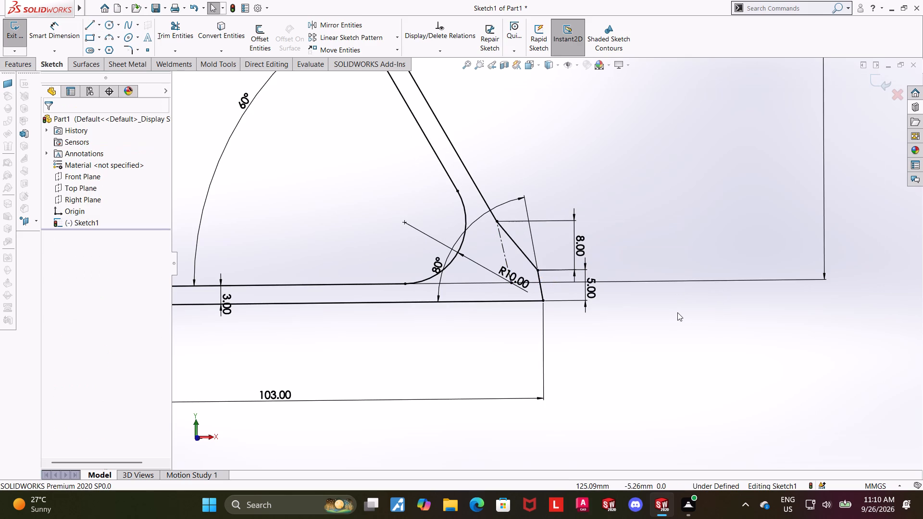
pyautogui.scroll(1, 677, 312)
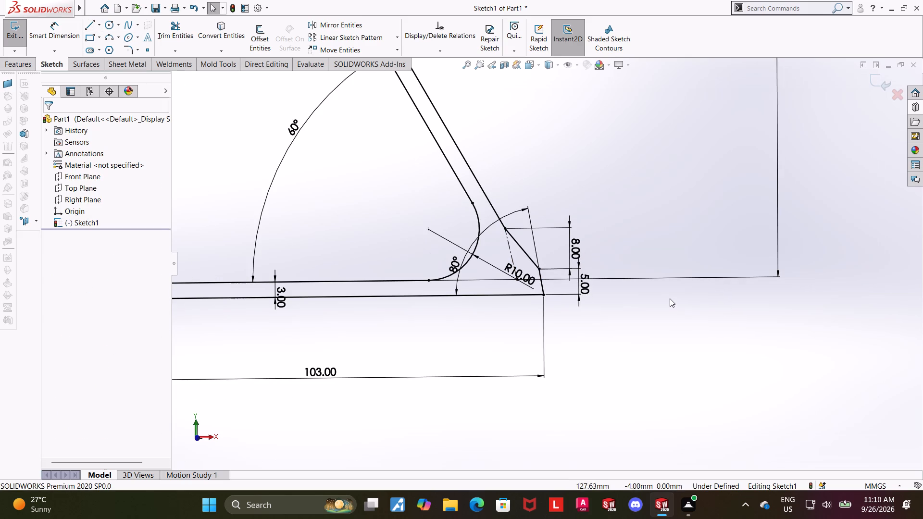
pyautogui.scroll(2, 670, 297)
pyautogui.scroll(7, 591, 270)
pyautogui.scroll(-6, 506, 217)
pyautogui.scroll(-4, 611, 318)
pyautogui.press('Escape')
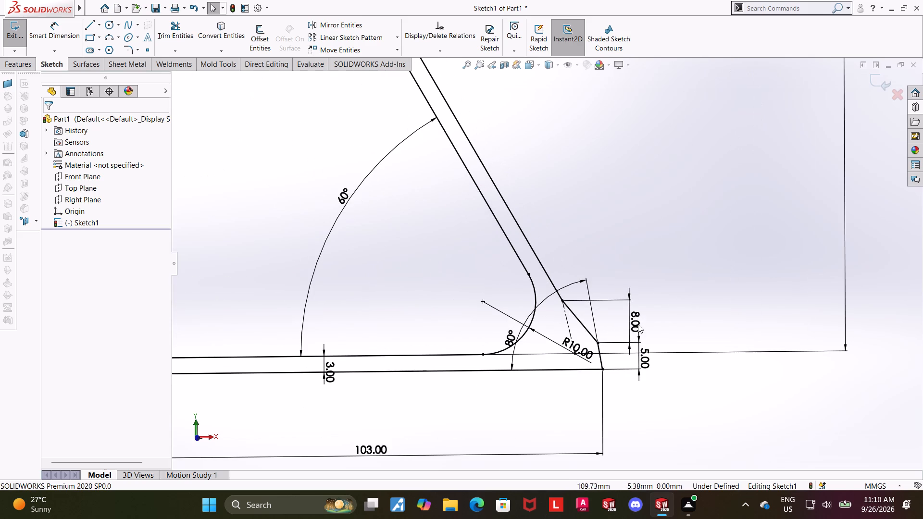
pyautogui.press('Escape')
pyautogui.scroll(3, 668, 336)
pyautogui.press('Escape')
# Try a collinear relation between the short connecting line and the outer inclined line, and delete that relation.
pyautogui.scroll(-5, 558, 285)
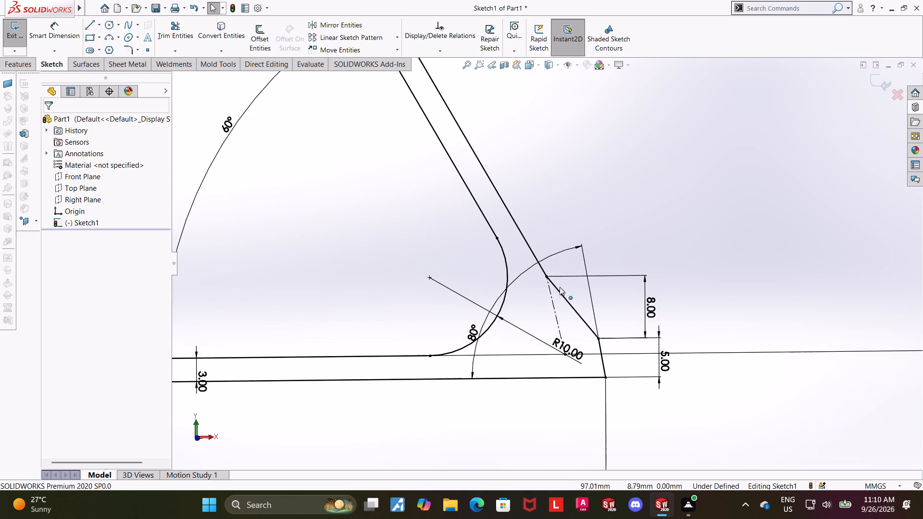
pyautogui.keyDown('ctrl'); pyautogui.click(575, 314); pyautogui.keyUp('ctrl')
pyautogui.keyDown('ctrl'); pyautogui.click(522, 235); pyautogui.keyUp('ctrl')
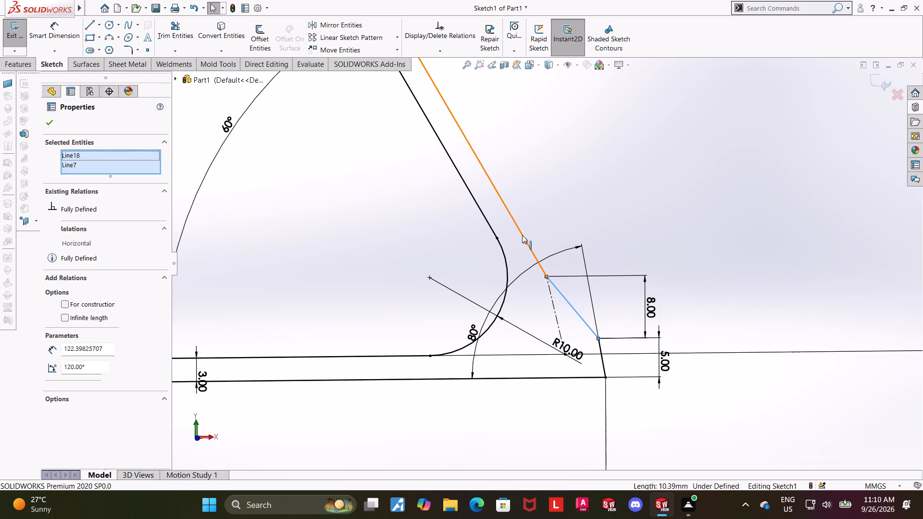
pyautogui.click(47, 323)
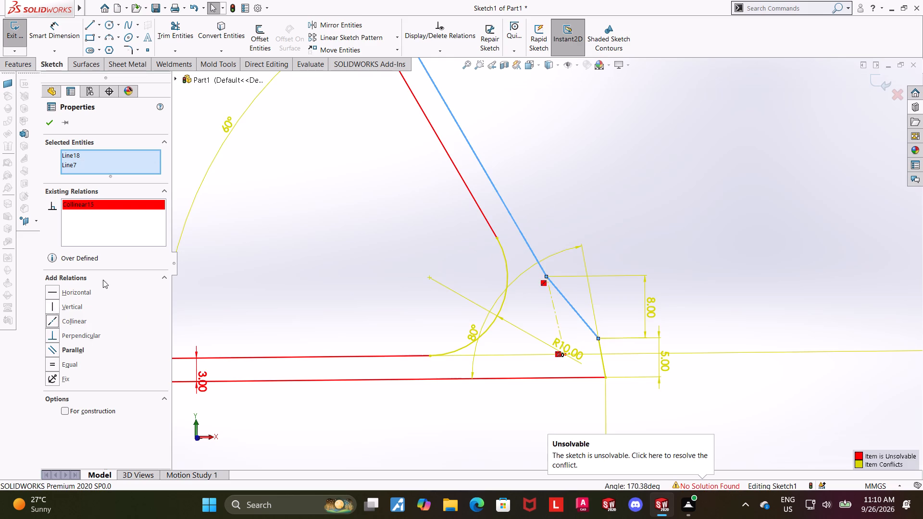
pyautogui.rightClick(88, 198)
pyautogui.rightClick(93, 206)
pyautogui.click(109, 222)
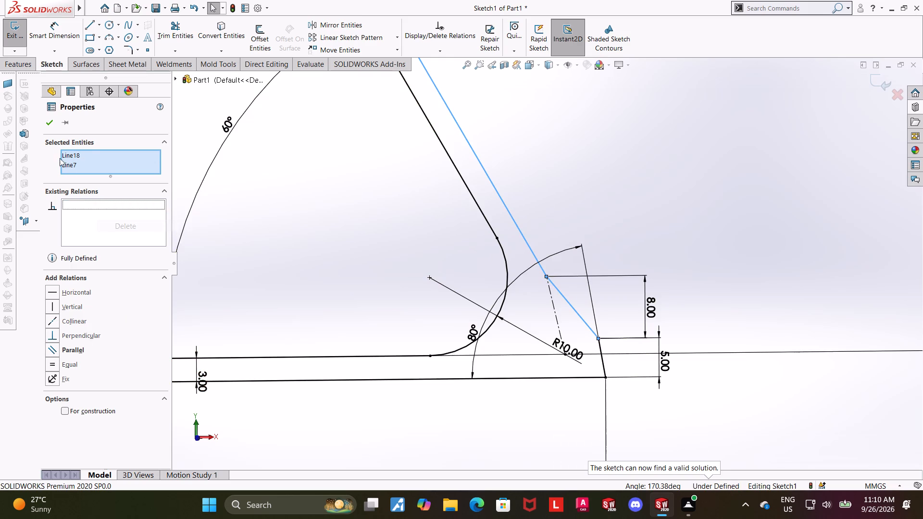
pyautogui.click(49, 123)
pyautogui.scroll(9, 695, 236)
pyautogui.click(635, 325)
# Dimension the hooked end's lip to 11 mm from the hook's lower outer line to its end cap.
pyautogui.scroll(-4, 499, 264)
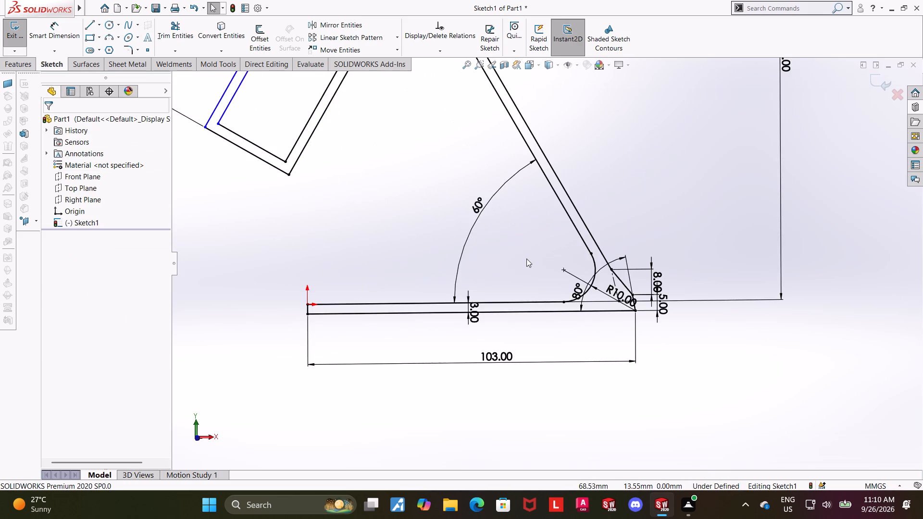
pyautogui.scroll(3, 526, 259)
pyautogui.scroll(-1, 575, 179)
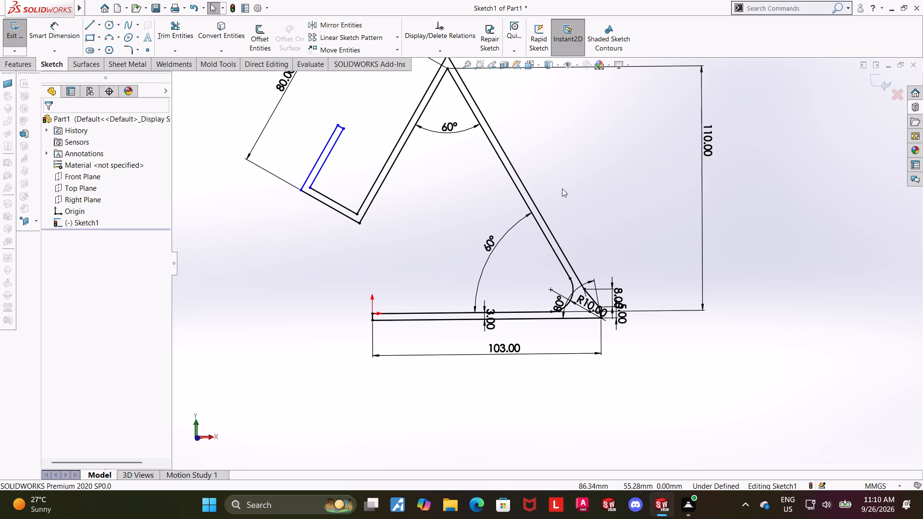
pyautogui.scroll(2, 554, 271)
pyautogui.scroll(-1, 533, 251)
pyautogui.click(55, 25)
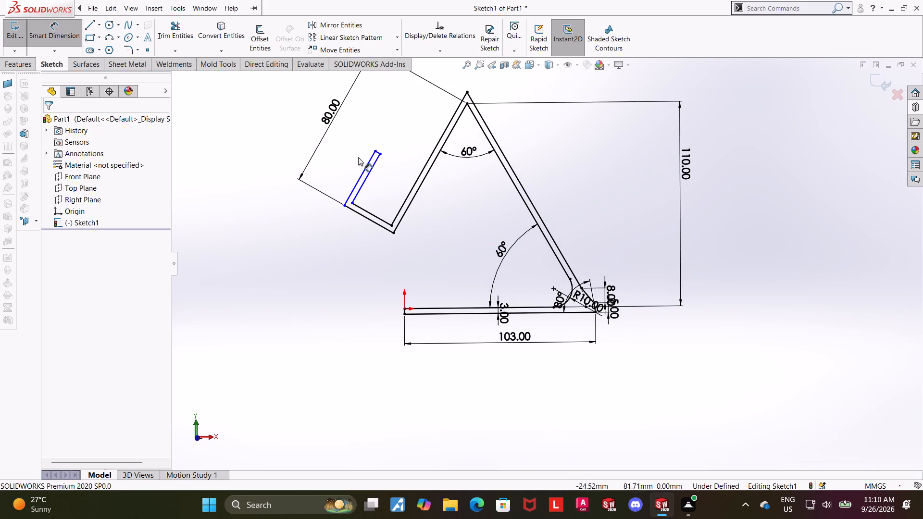
pyautogui.scroll(-6, 377, 154)
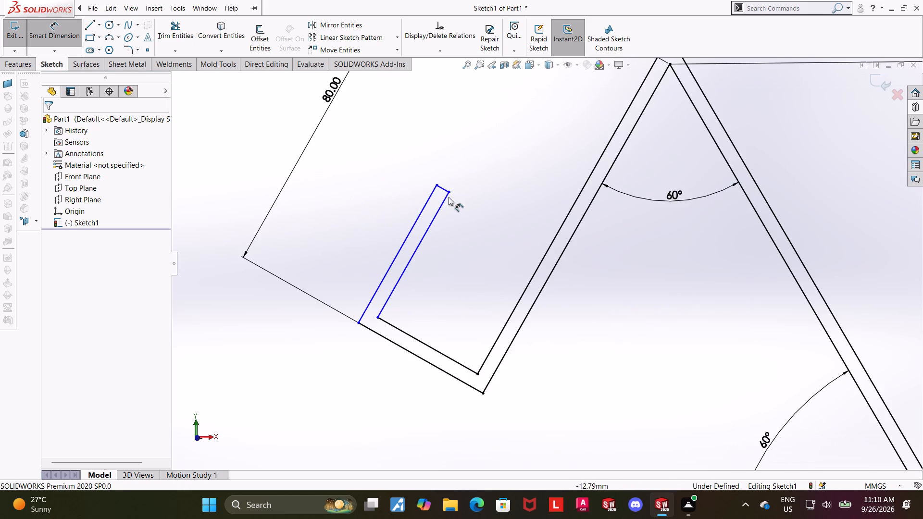
pyautogui.click(440, 188)
pyautogui.click(391, 344)
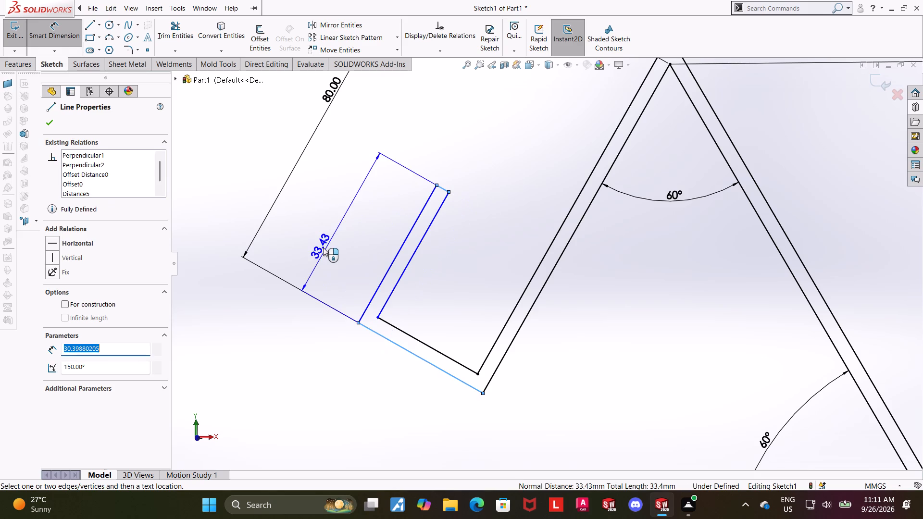
pyautogui.click(323, 247)
pyautogui.write('11')
pyautogui.press('Return')
pyautogui.press('Escape')
pyautogui.press('Escape')
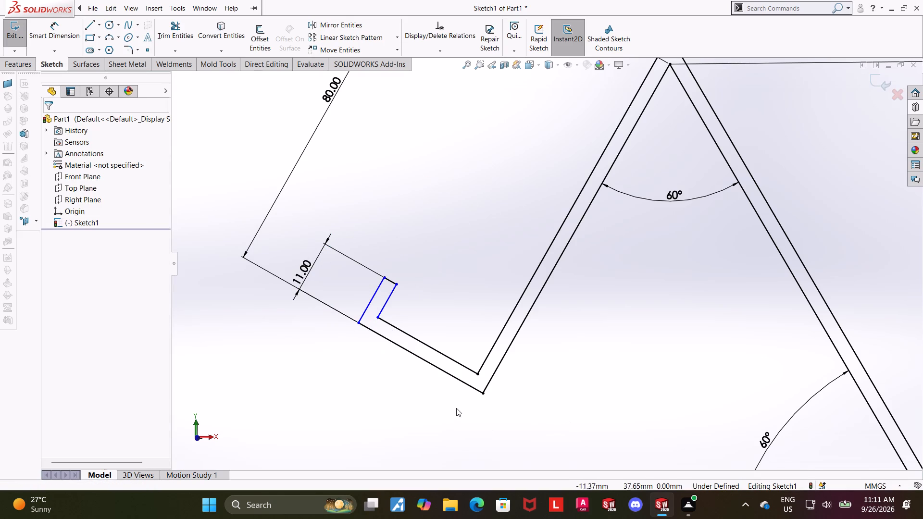
# Dimension the hook's width to 21 mm between the lip's outer line and the outer line of the 80 mm leg.
pyautogui.click(51, 34)
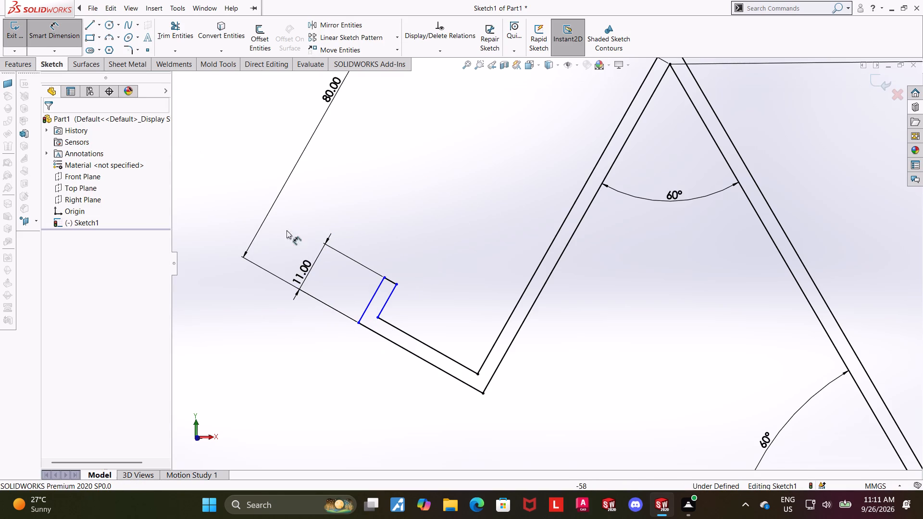
pyautogui.click(369, 301)
pyautogui.click(498, 369)
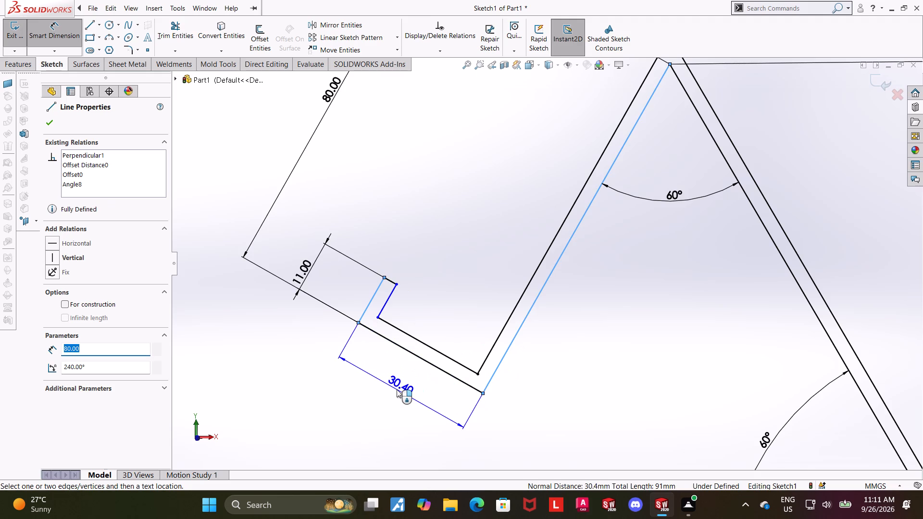
pyautogui.click(397, 389)
pyautogui.write('21')
pyautogui.press('Return')
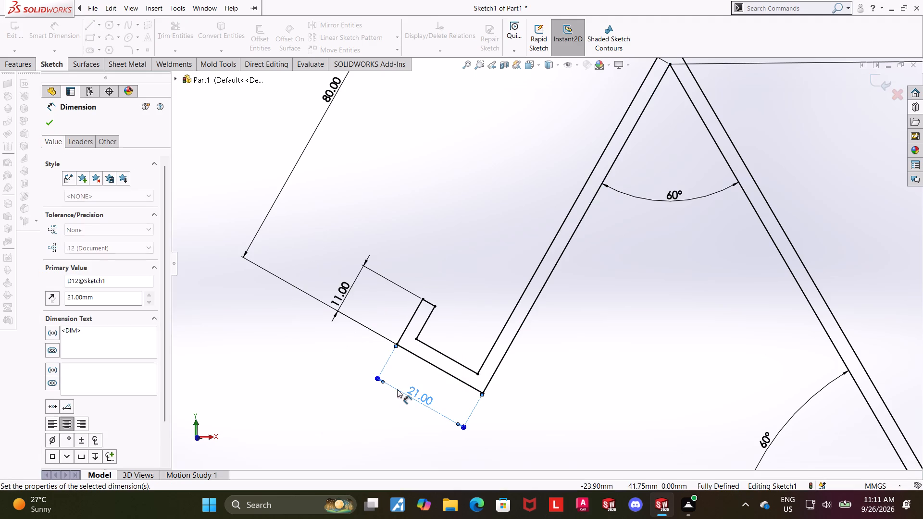
pyautogui.press('Escape')
pyautogui.scroll(-2, 433, 365)
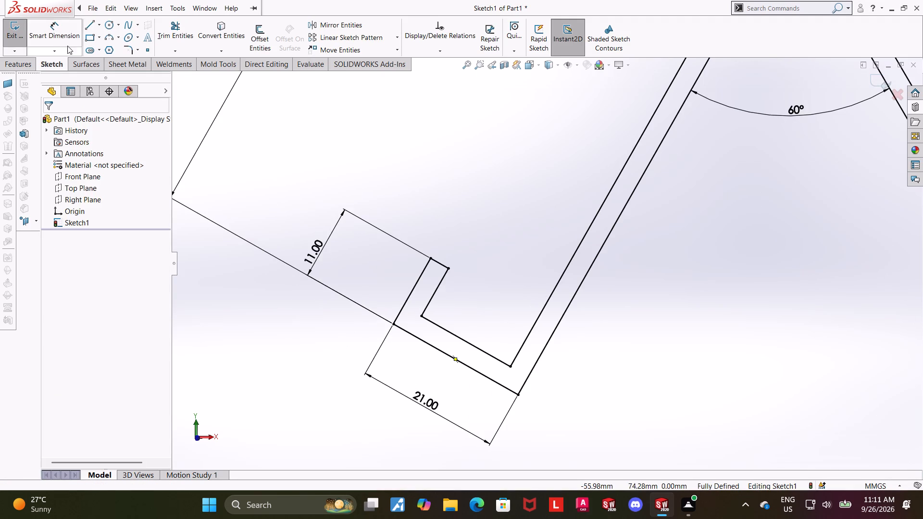
# Check the hook's inner lip length and its inner gap to the 80 mm leg using trial dimensions, discarding both.
pyautogui.click(58, 33)
pyautogui.click(441, 284)
pyautogui.click(525, 333)
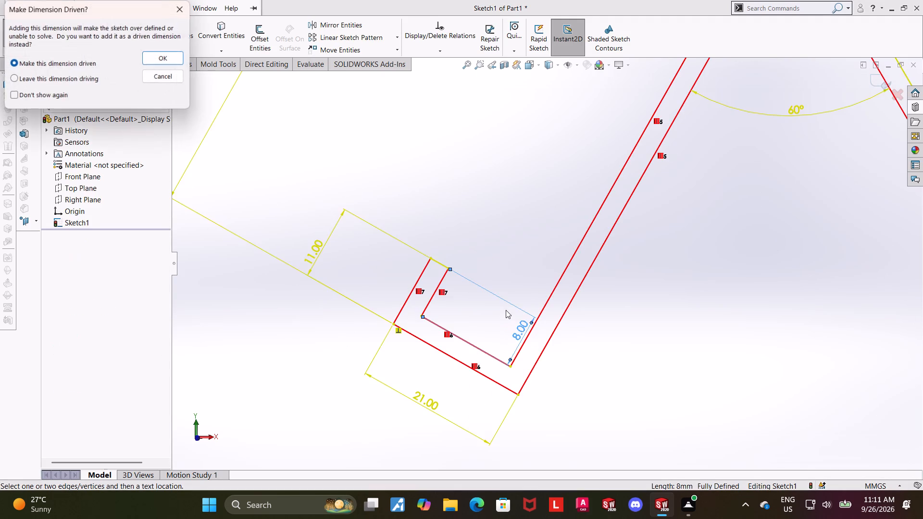
pyautogui.press('Escape')
pyautogui.click(439, 289)
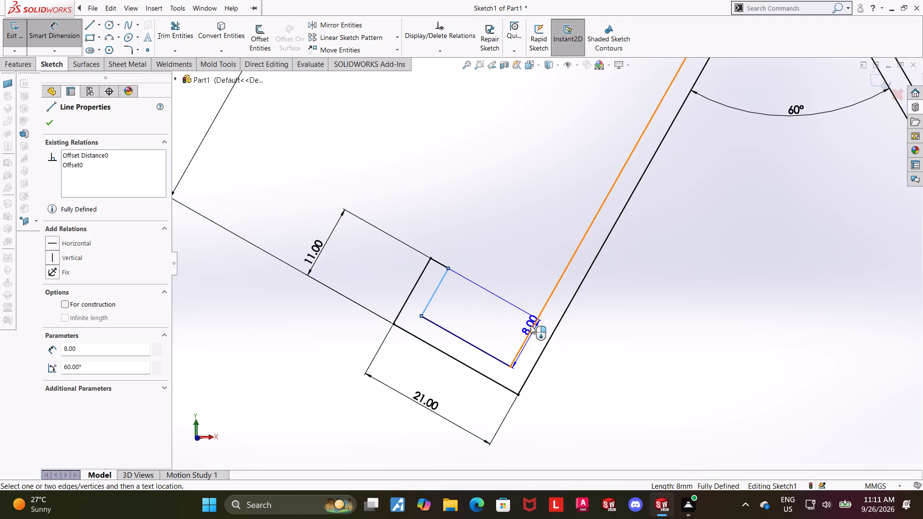
pyautogui.click(532, 326)
pyautogui.click(511, 304)
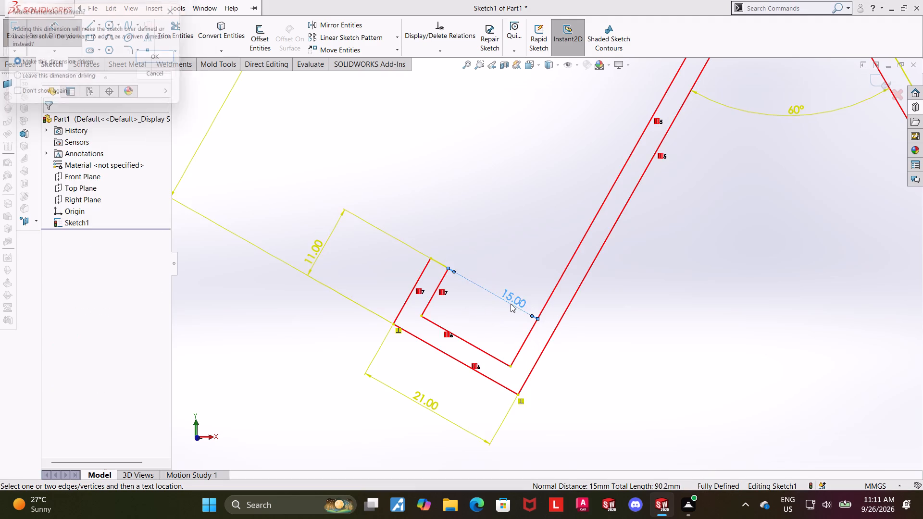
pyautogui.press('Escape')
pyautogui.scroll(8, 524, 309)
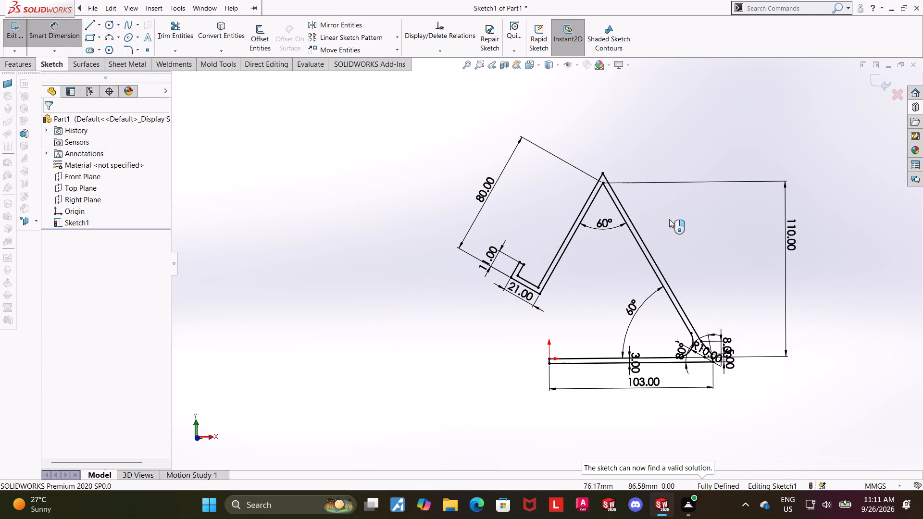
pyautogui.scroll(-2, 780, 313)
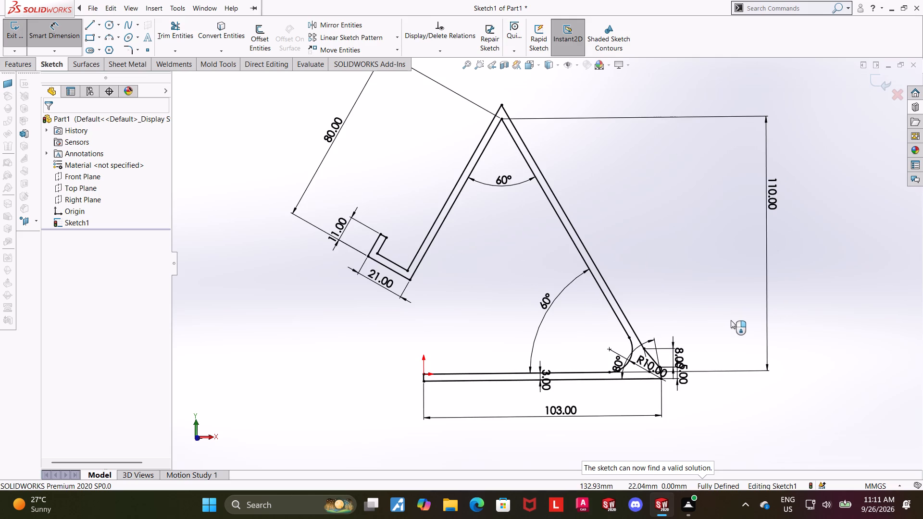
pyautogui.press('Escape')
pyautogui.press('Escape')
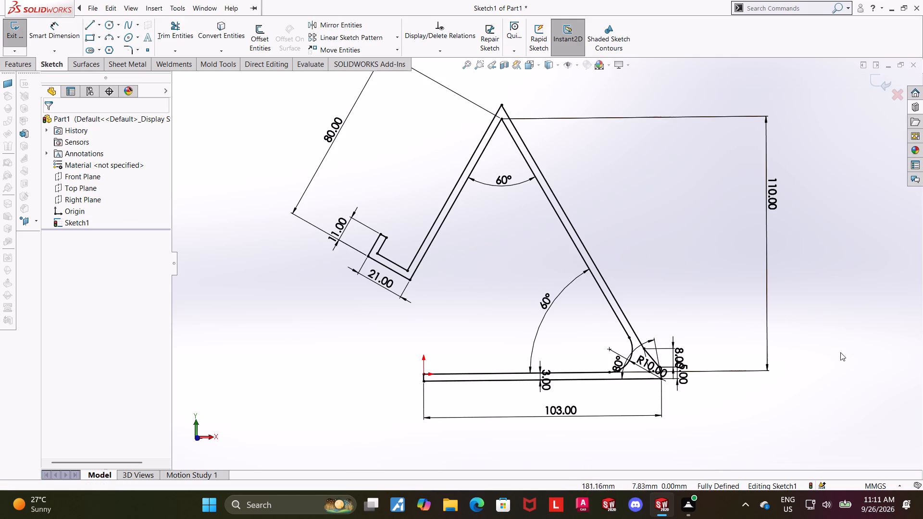
# Fillet the corner between the short connecting line and the short 80° line with a 10 mm radius.
pyautogui.scroll(-1, 811, 346)
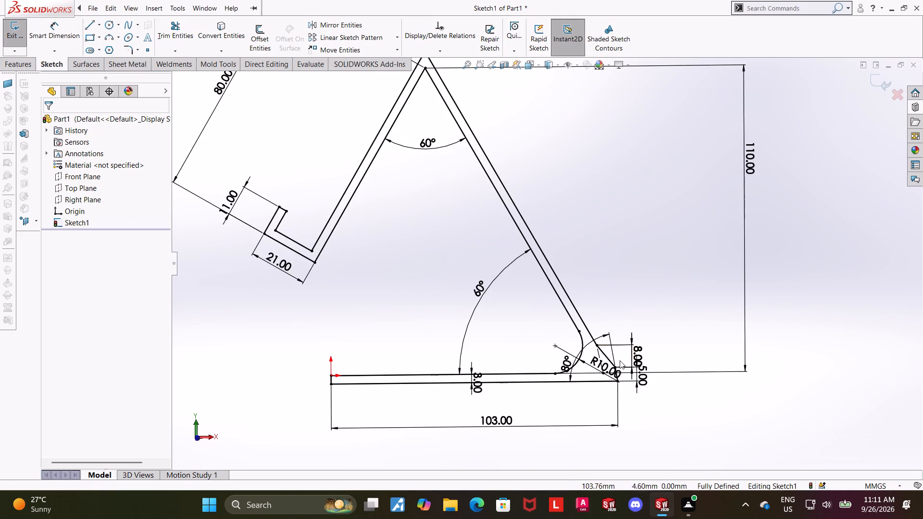
pyautogui.scroll(-4, 630, 374)
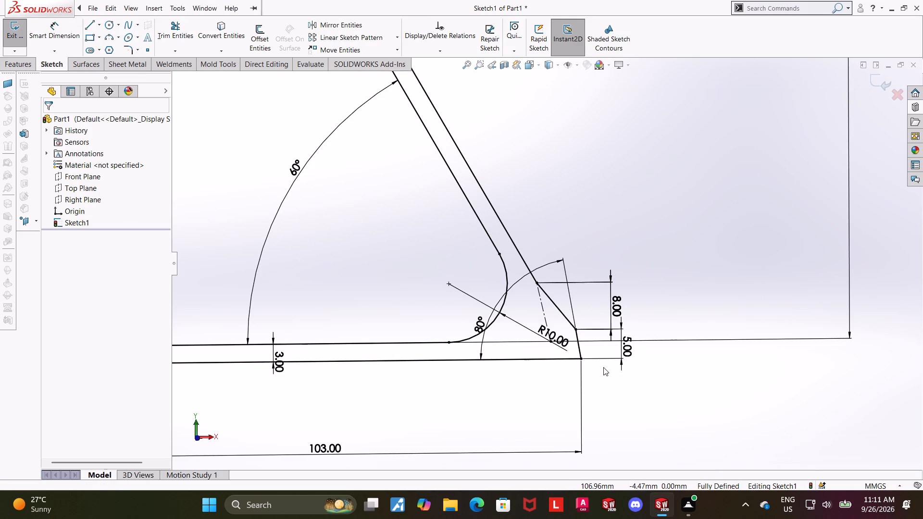
pyautogui.scroll(-2, 603, 367)
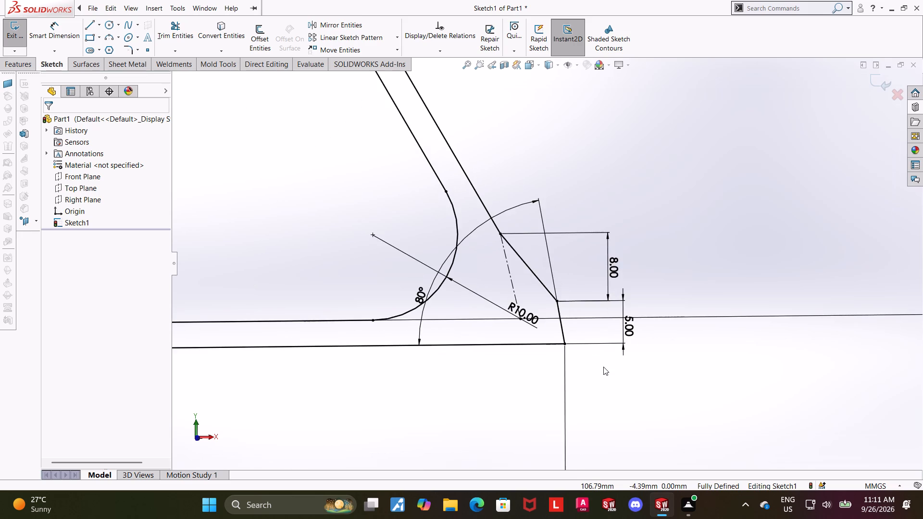
pyautogui.scroll(-2, 514, 315)
pyautogui.press('Escape')
pyautogui.press('Escape')
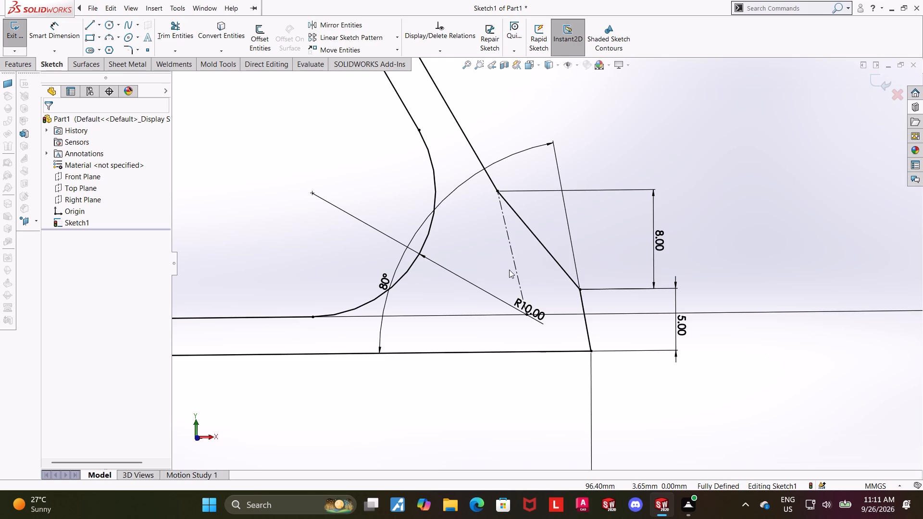
pyautogui.scroll(-1, 575, 287)
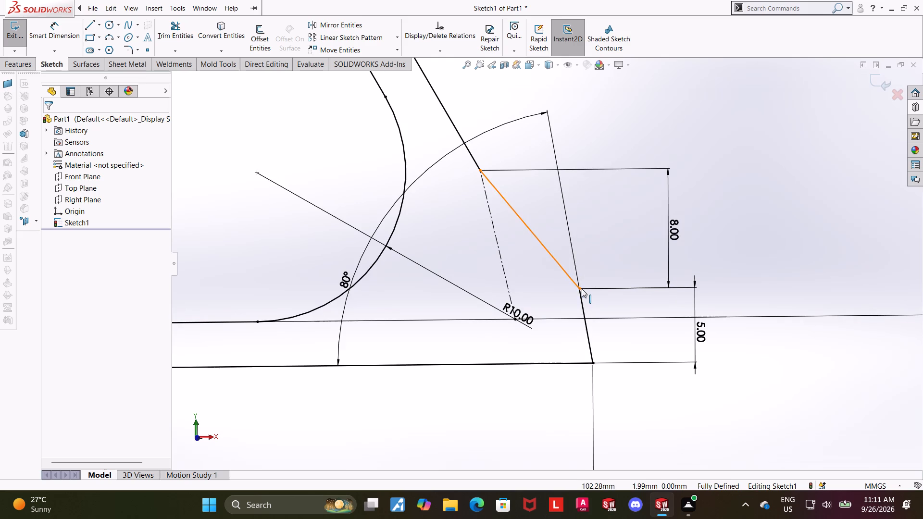
pyautogui.click(128, 50)
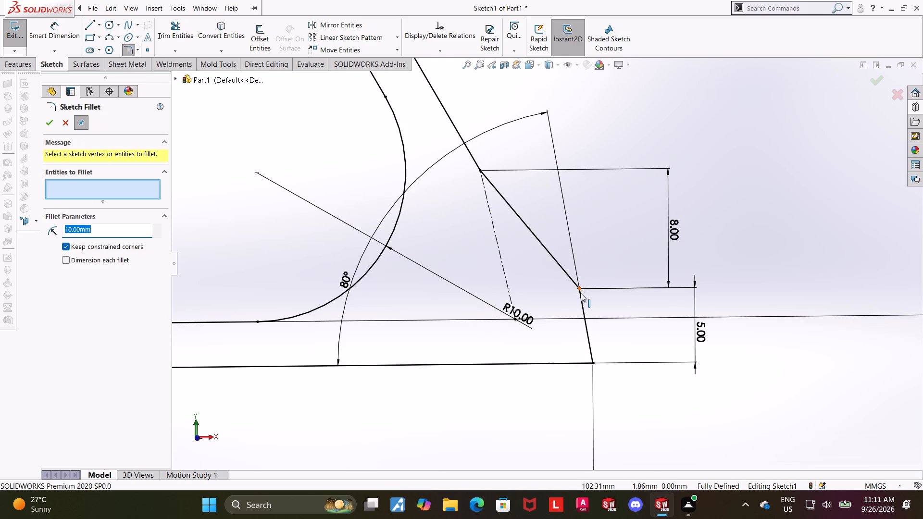
pyautogui.click(578, 289)
pyautogui.scroll(2, 401, 287)
pyautogui.scroll(5, 362, 285)
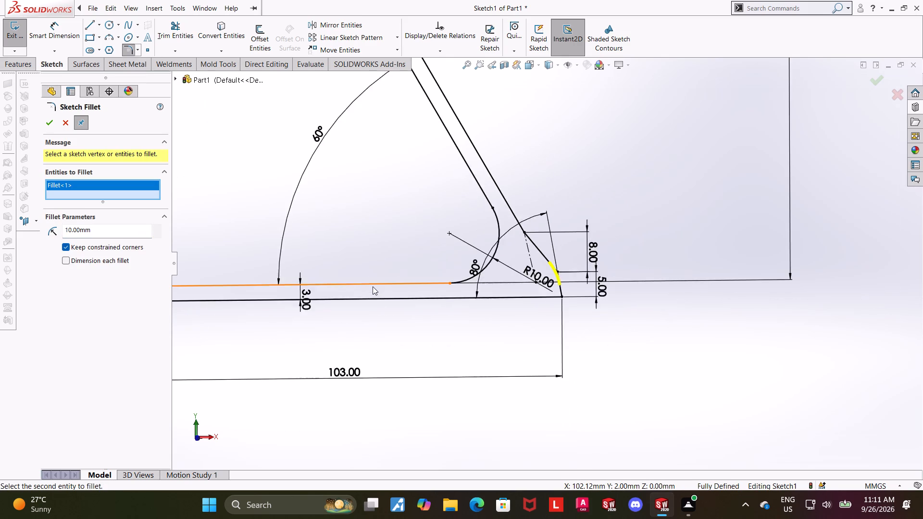
pyautogui.scroll(4, 375, 274)
pyautogui.click(46, 116)
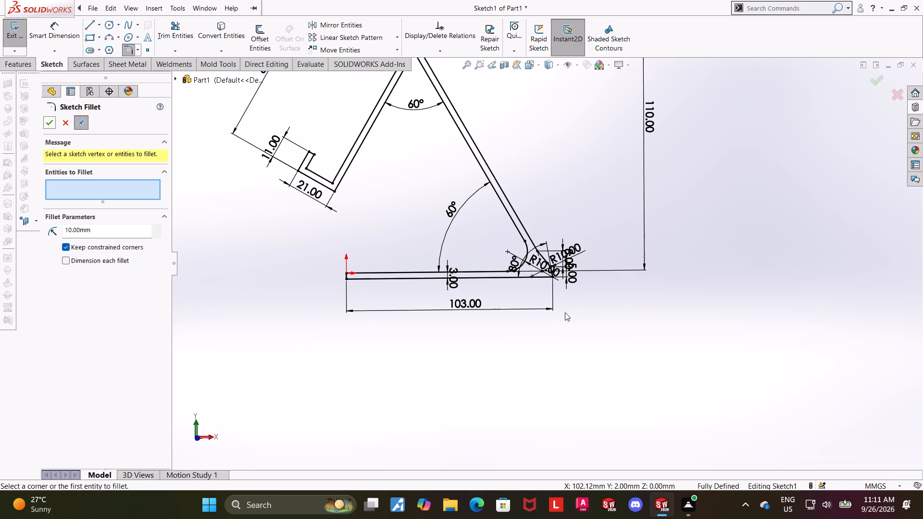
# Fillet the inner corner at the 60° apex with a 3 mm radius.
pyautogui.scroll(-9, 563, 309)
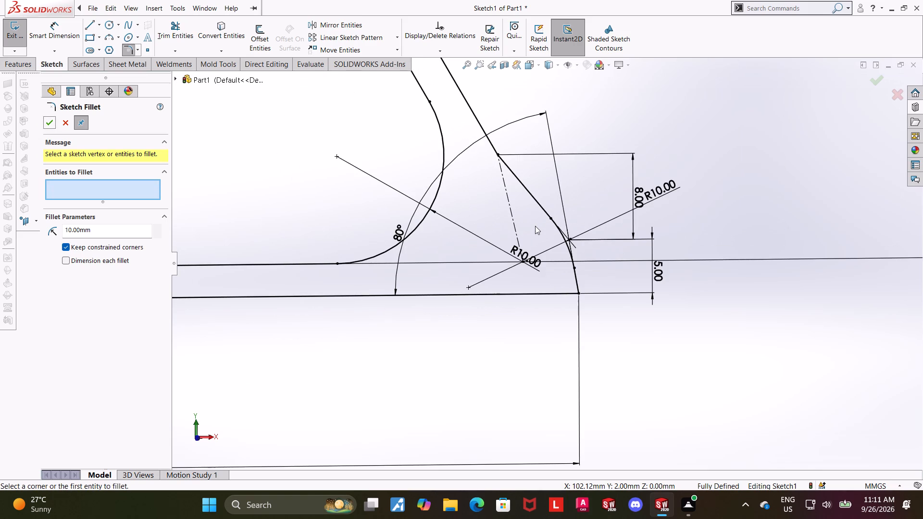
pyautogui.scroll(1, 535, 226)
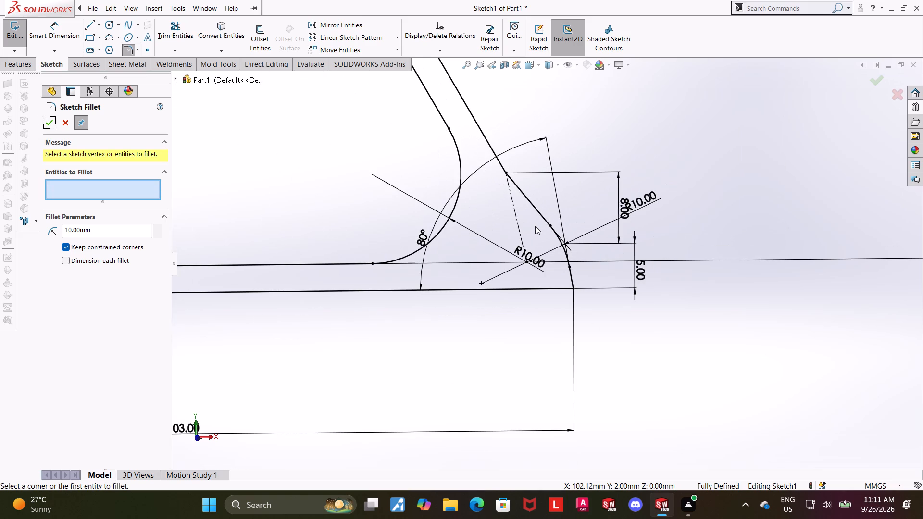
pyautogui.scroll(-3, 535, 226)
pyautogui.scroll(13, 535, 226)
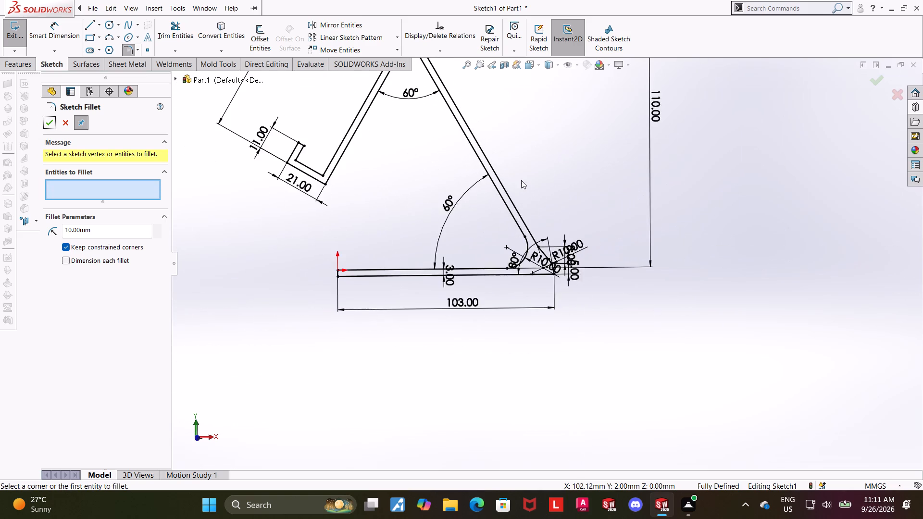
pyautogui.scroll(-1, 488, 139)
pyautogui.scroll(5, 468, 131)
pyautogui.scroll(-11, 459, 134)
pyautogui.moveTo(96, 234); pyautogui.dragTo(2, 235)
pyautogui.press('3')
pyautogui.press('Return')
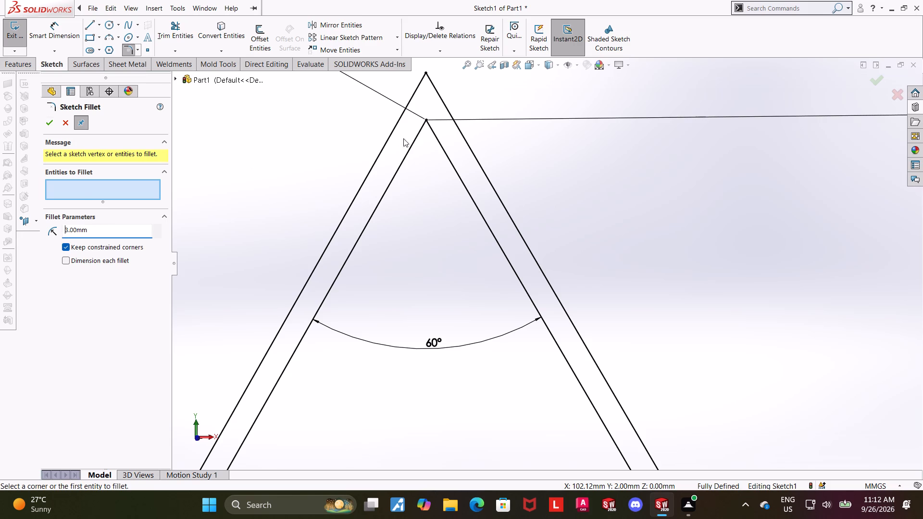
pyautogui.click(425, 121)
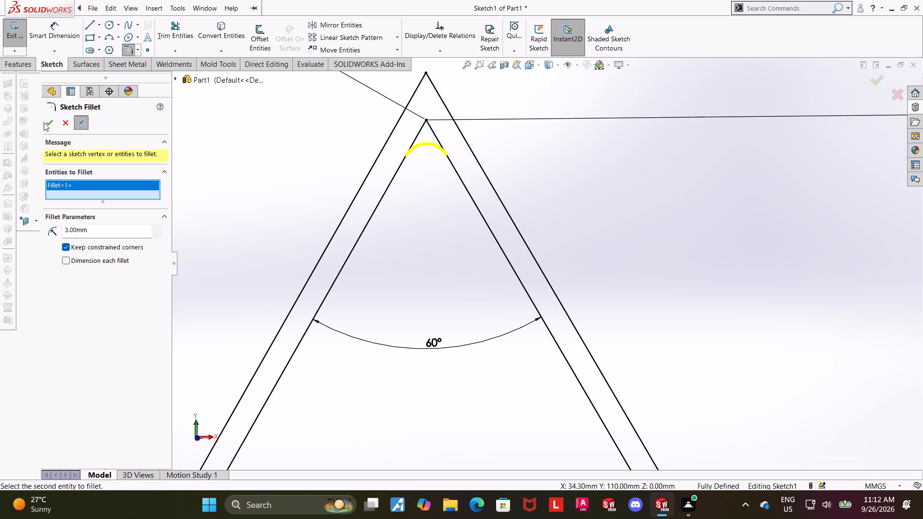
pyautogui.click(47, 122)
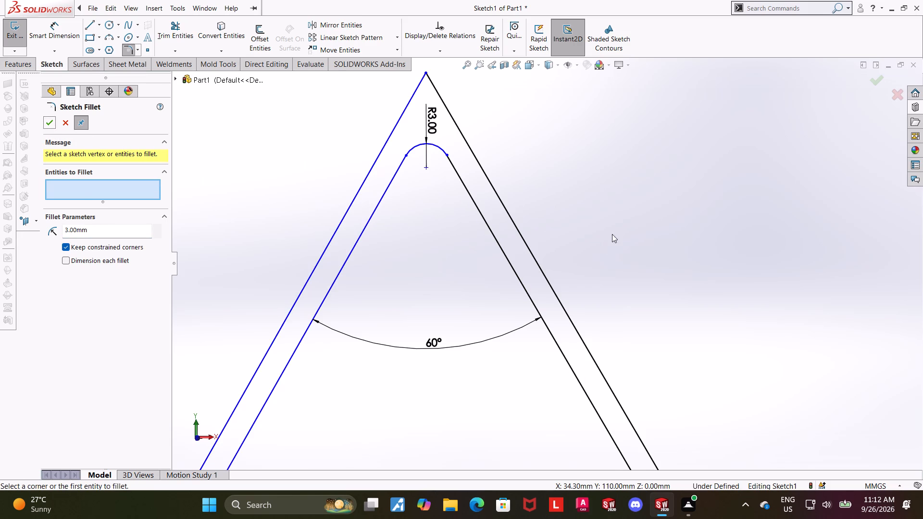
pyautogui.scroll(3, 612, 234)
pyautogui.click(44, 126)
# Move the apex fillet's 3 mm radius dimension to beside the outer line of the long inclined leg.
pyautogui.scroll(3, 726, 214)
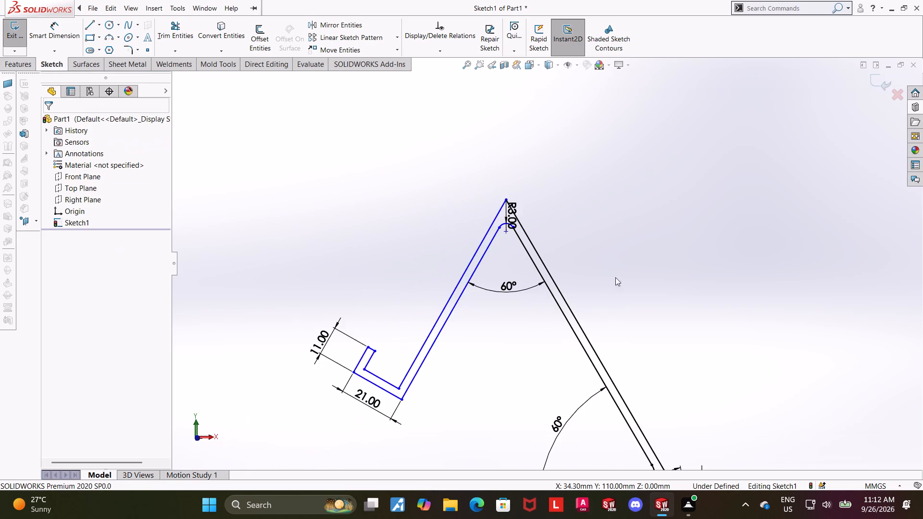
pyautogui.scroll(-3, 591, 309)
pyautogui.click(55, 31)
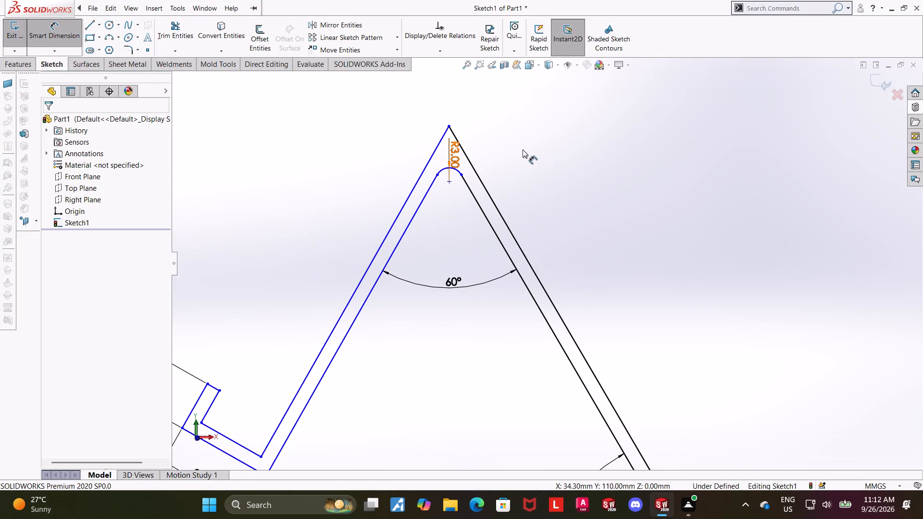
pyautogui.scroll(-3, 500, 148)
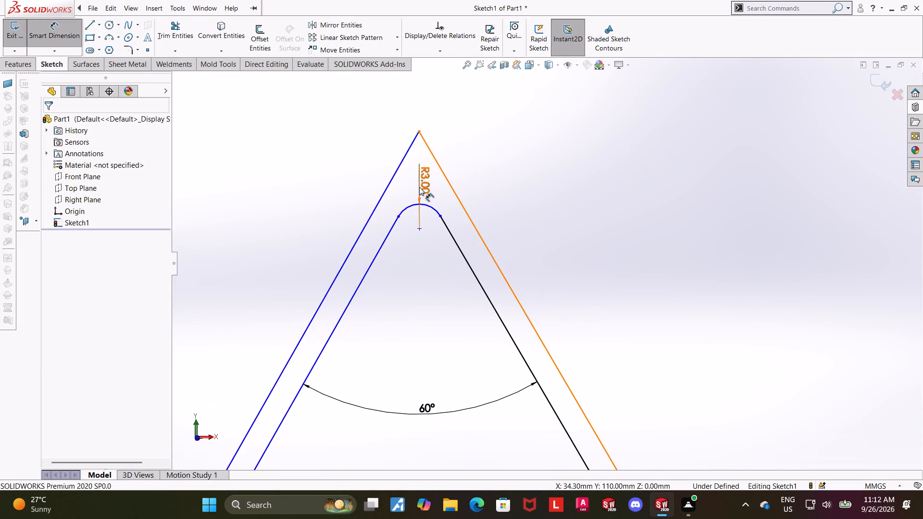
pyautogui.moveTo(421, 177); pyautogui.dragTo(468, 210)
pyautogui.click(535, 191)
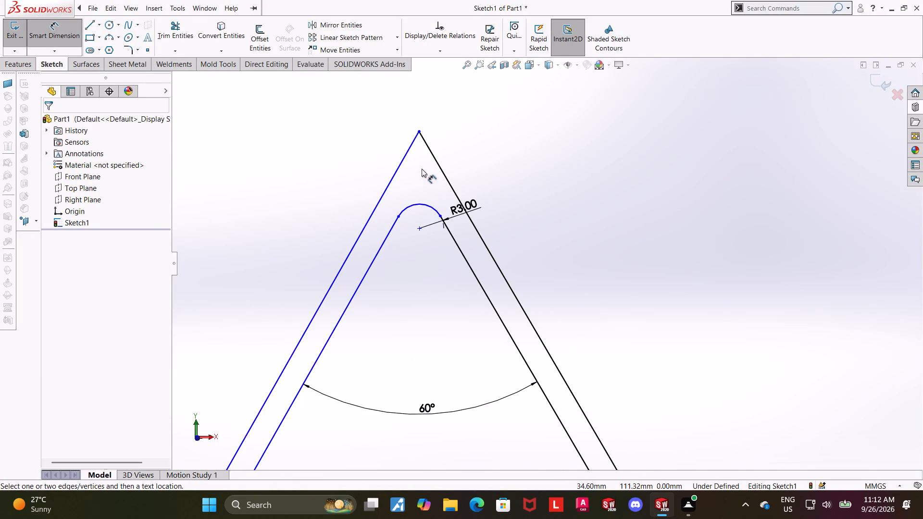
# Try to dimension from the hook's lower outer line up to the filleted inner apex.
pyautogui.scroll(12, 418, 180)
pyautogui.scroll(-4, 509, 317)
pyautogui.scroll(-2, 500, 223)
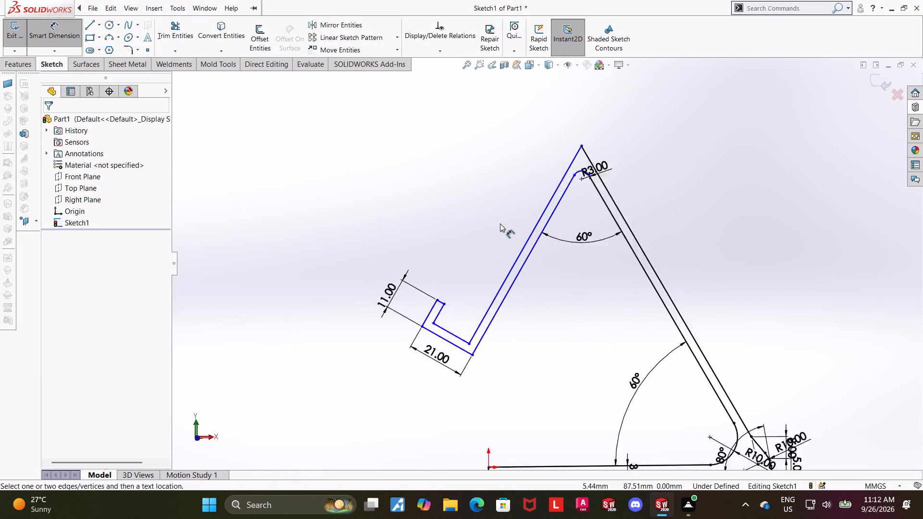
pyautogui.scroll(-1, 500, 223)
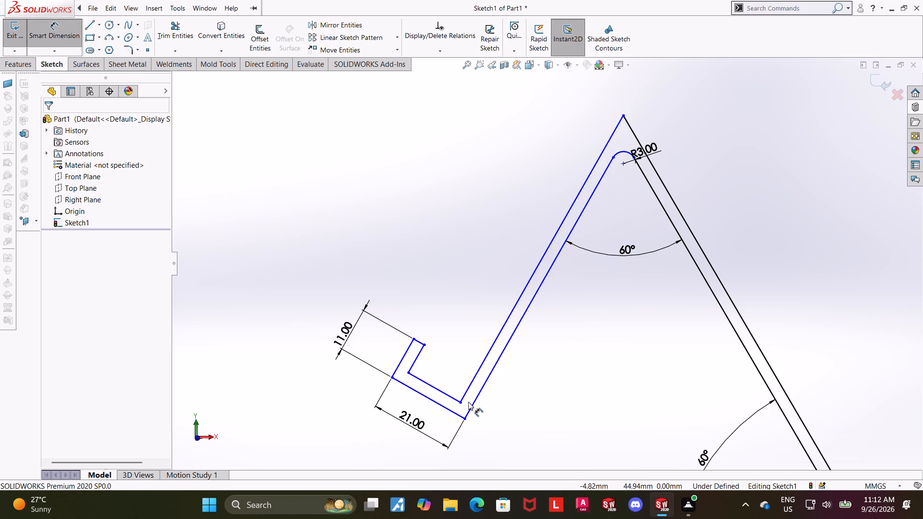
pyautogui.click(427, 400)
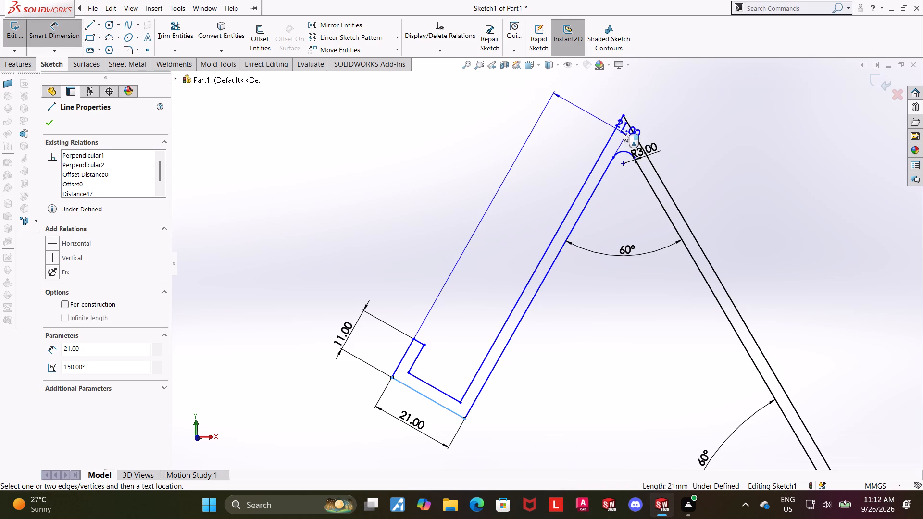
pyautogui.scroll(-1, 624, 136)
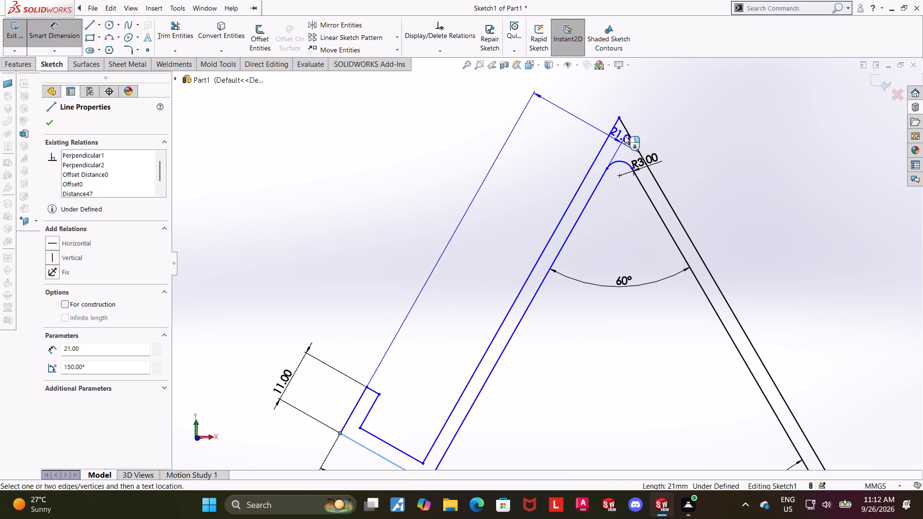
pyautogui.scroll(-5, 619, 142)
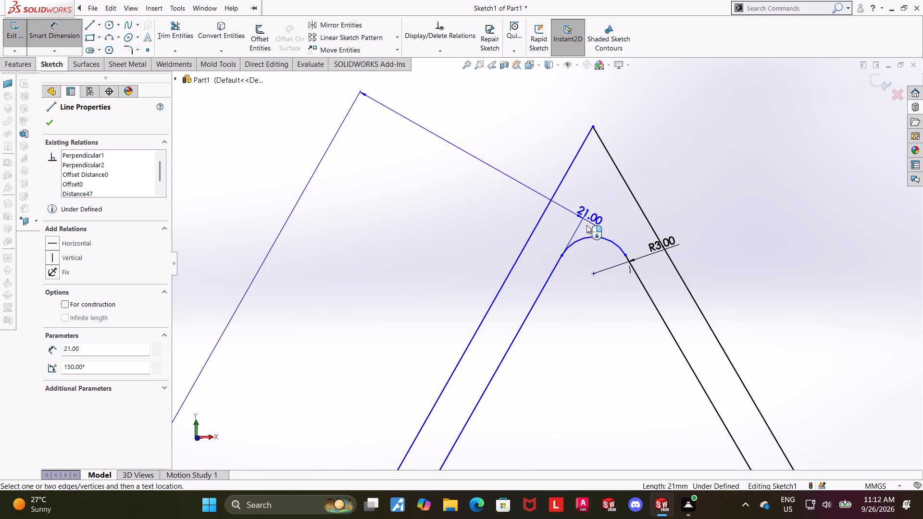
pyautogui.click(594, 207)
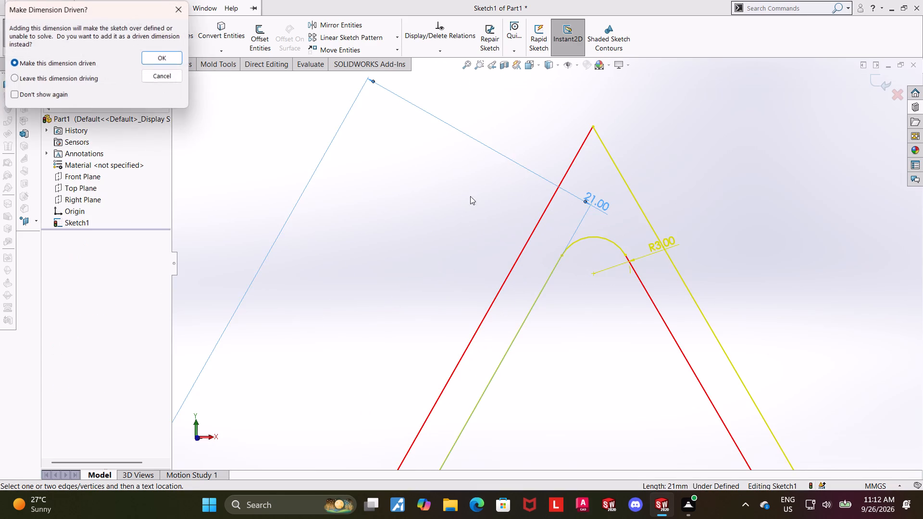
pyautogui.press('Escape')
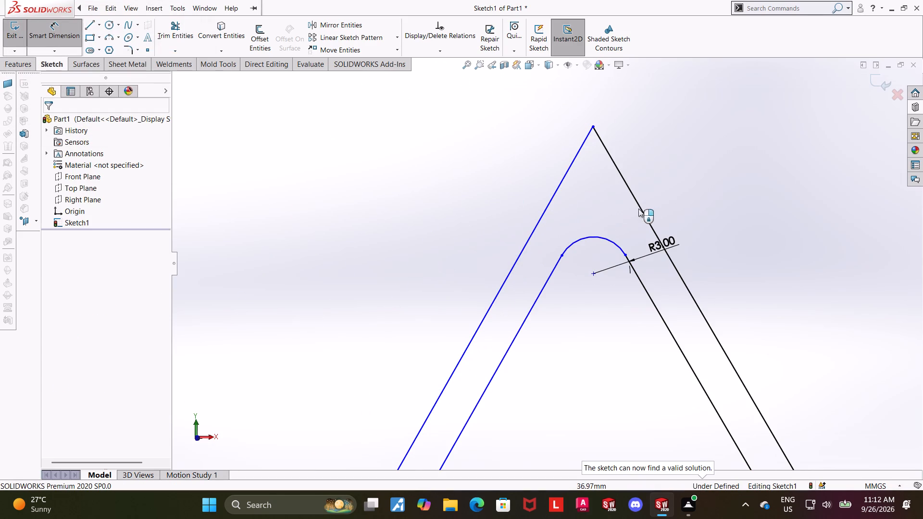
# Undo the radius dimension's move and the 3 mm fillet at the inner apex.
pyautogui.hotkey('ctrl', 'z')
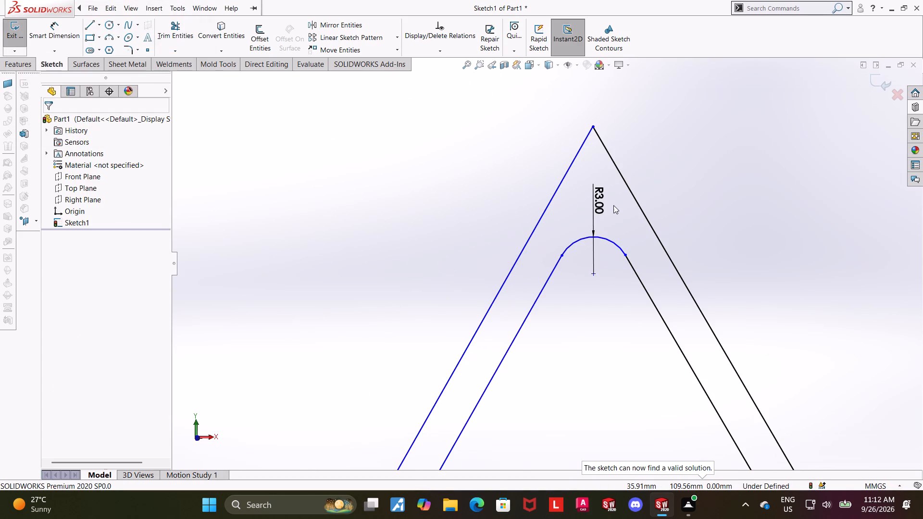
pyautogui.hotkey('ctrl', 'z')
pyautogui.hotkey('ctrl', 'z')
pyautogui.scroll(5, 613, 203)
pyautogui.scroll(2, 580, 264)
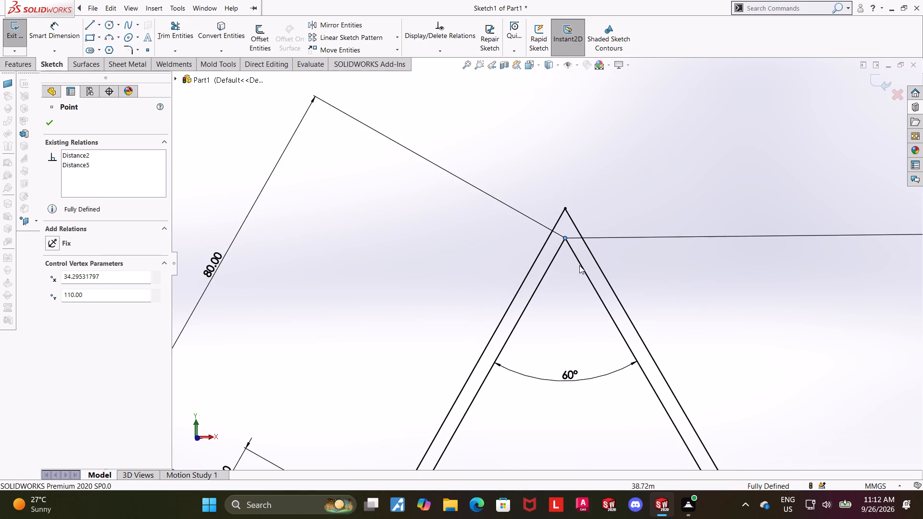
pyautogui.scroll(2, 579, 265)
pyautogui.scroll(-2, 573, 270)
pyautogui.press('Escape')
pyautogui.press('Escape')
# Fillet the inner corner at the 60° apex with a 3 mm radius.
pyautogui.scroll(-2, 543, 254)
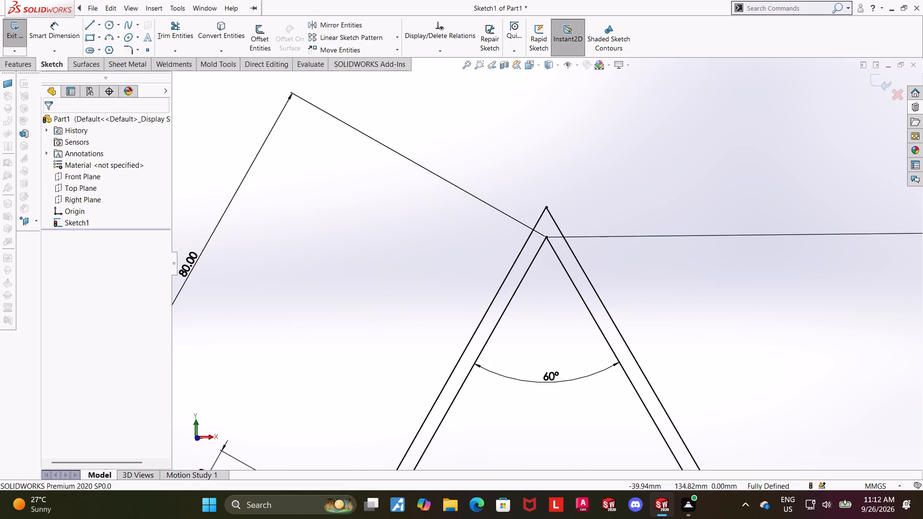
pyautogui.click(126, 49)
pyautogui.click(539, 253)
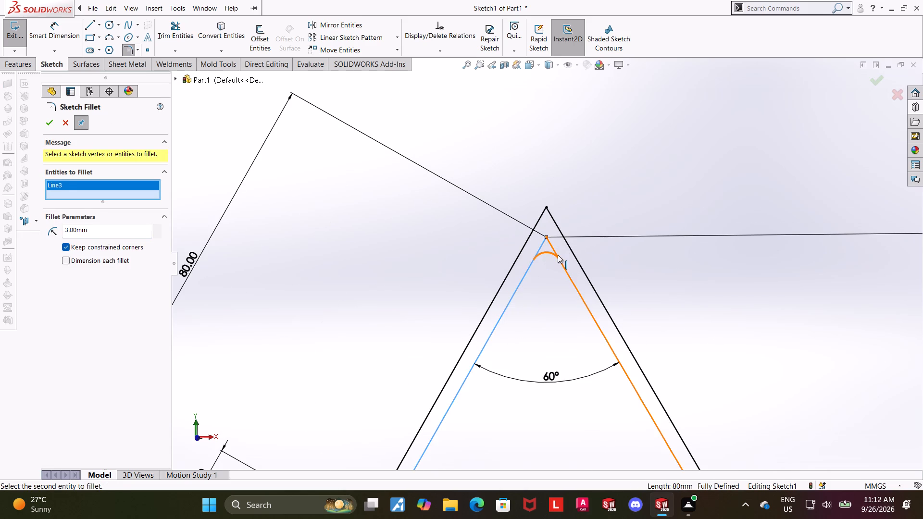
pyautogui.click(558, 255)
pyautogui.click(50, 124)
pyautogui.scroll(5, 682, 253)
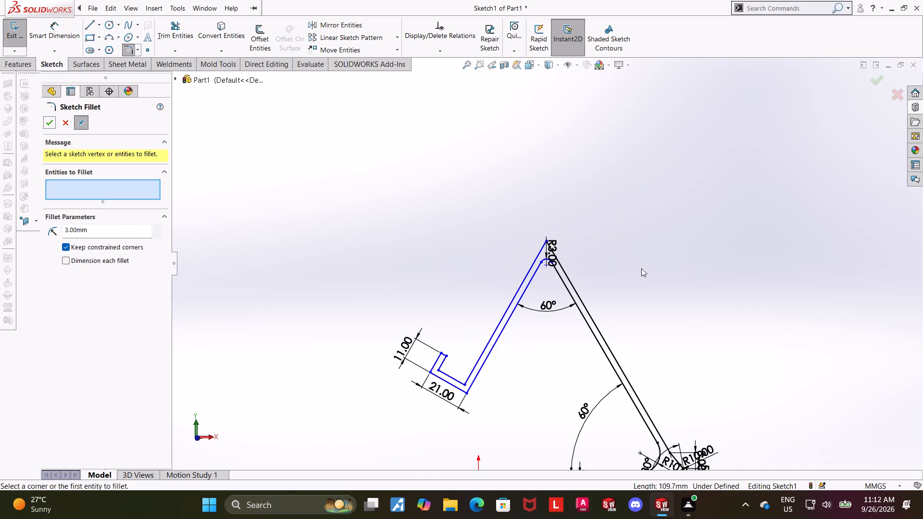
pyautogui.press('Escape')
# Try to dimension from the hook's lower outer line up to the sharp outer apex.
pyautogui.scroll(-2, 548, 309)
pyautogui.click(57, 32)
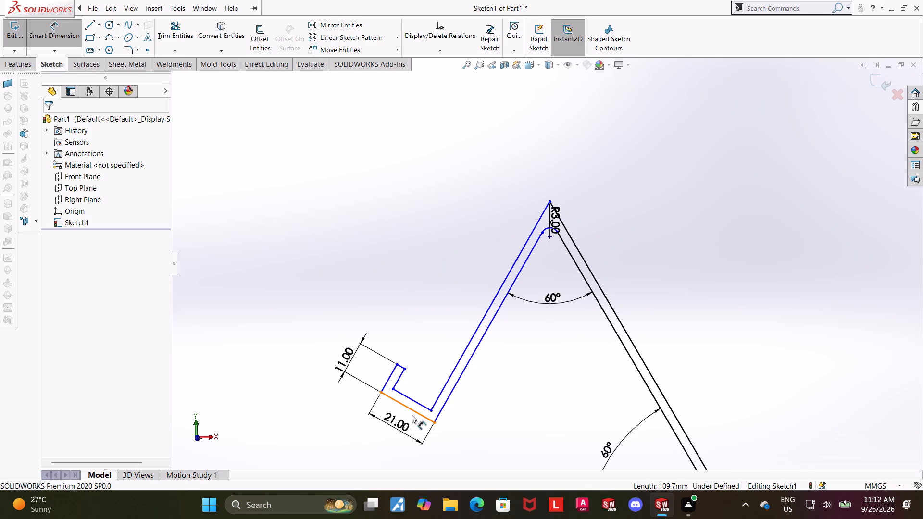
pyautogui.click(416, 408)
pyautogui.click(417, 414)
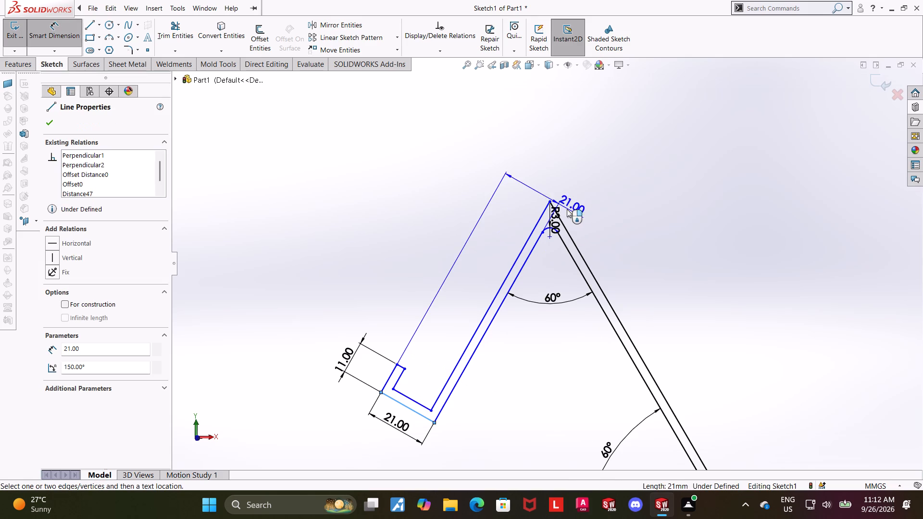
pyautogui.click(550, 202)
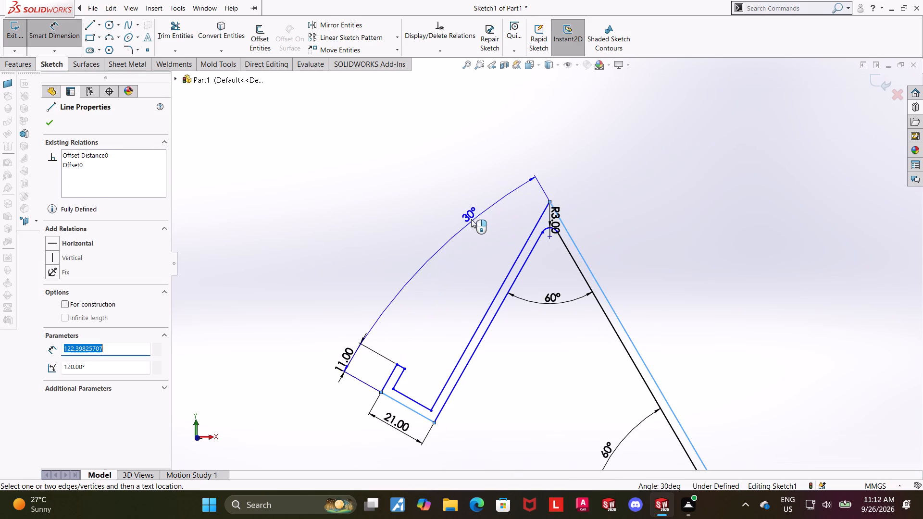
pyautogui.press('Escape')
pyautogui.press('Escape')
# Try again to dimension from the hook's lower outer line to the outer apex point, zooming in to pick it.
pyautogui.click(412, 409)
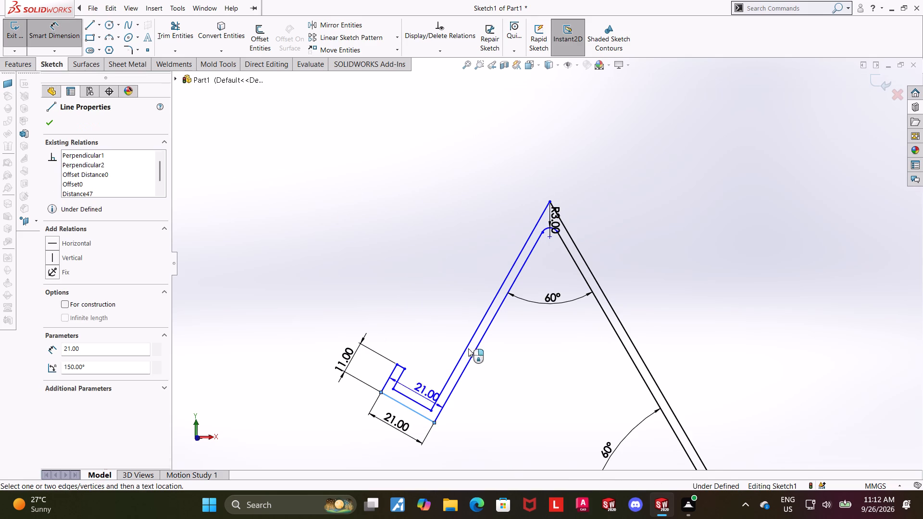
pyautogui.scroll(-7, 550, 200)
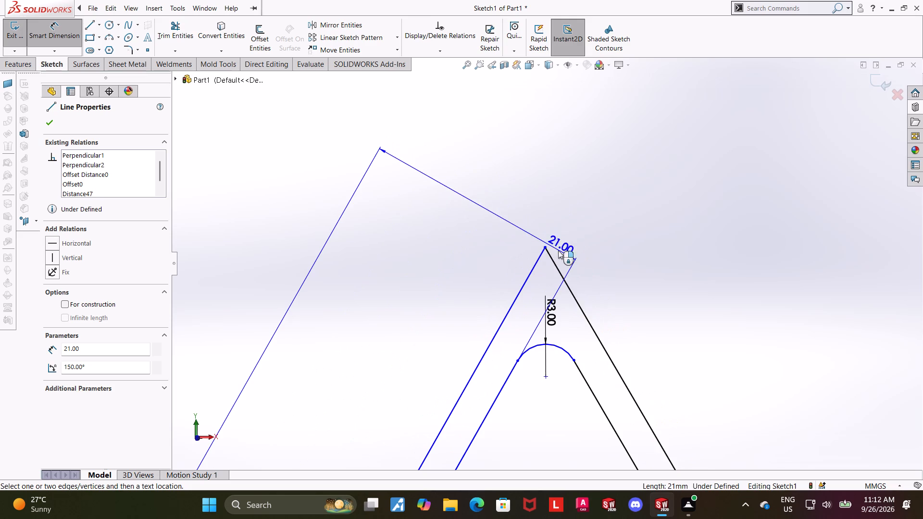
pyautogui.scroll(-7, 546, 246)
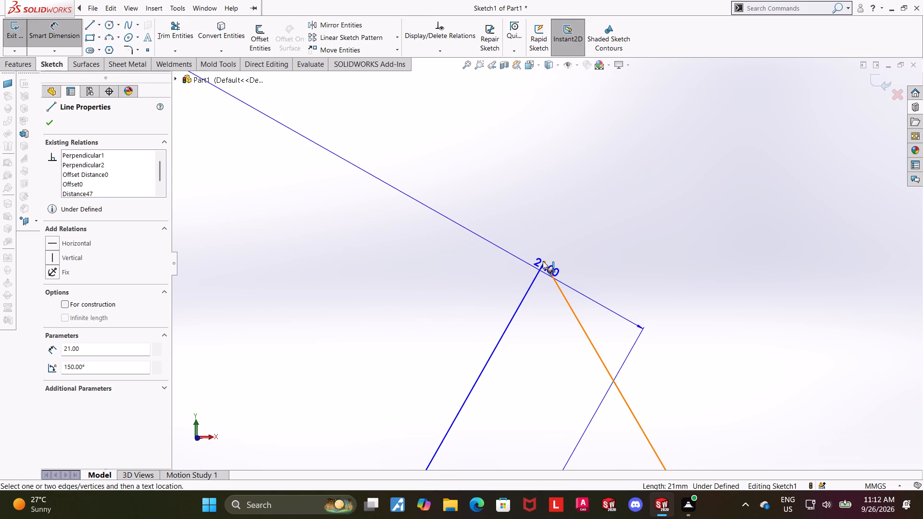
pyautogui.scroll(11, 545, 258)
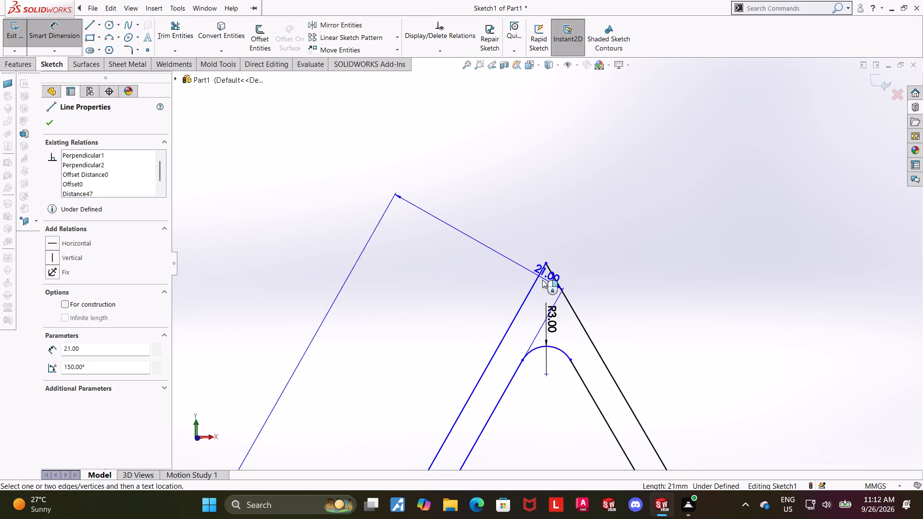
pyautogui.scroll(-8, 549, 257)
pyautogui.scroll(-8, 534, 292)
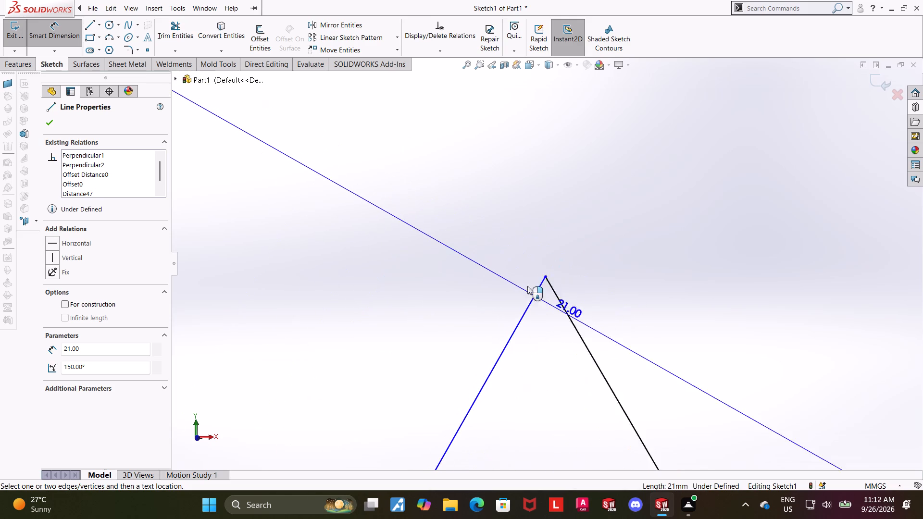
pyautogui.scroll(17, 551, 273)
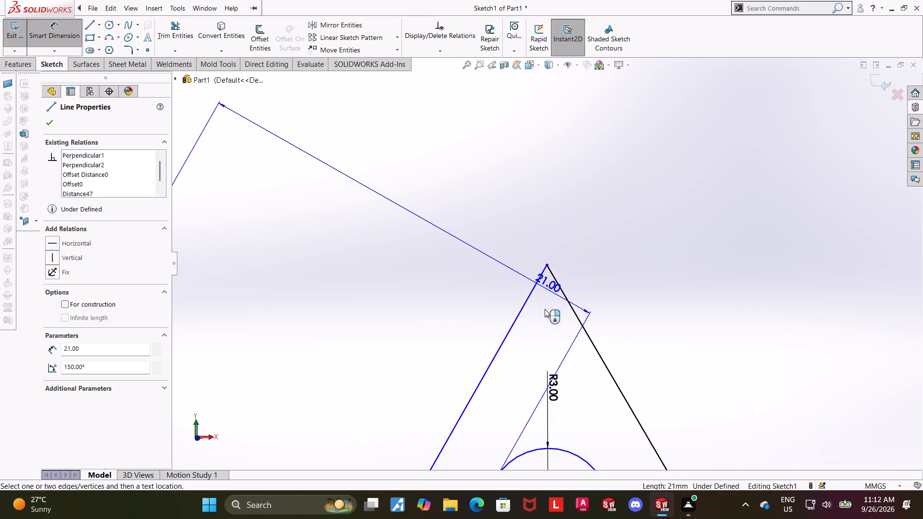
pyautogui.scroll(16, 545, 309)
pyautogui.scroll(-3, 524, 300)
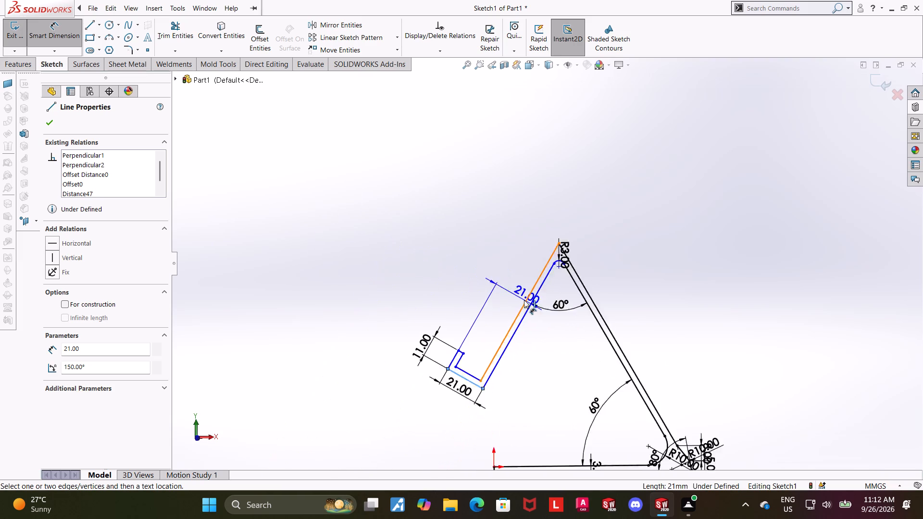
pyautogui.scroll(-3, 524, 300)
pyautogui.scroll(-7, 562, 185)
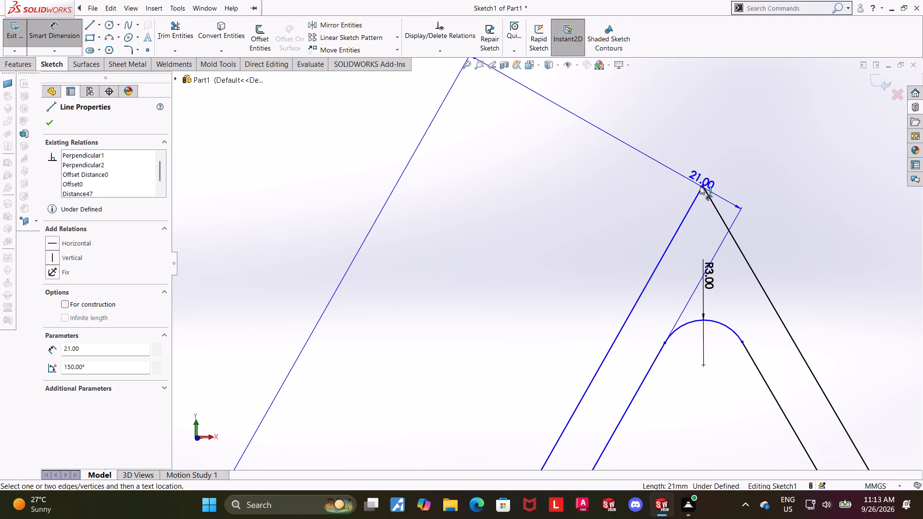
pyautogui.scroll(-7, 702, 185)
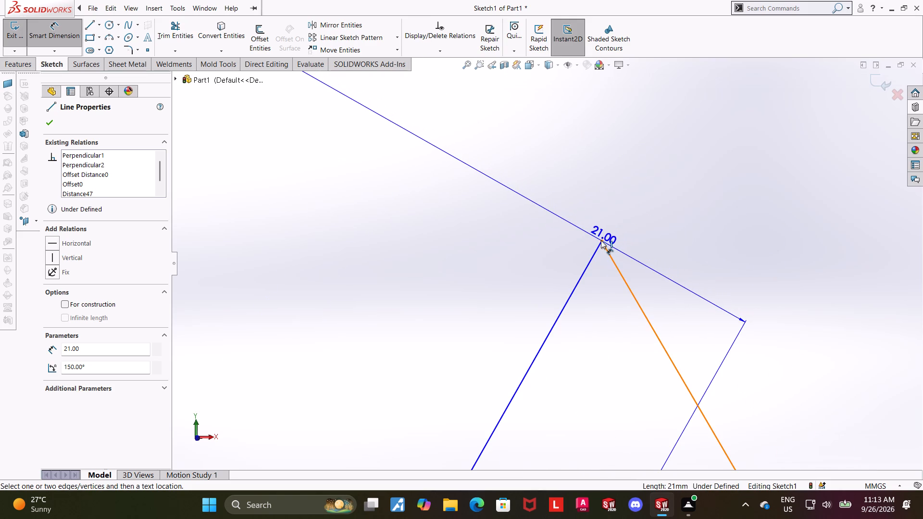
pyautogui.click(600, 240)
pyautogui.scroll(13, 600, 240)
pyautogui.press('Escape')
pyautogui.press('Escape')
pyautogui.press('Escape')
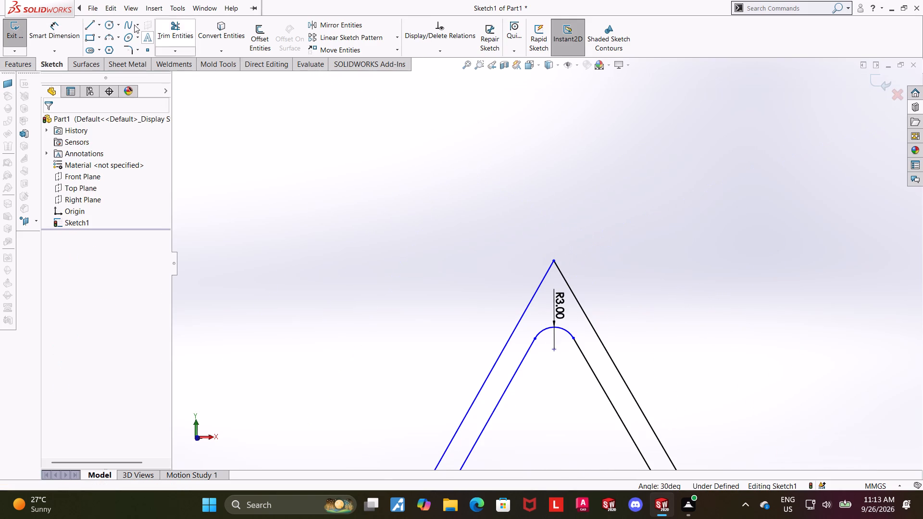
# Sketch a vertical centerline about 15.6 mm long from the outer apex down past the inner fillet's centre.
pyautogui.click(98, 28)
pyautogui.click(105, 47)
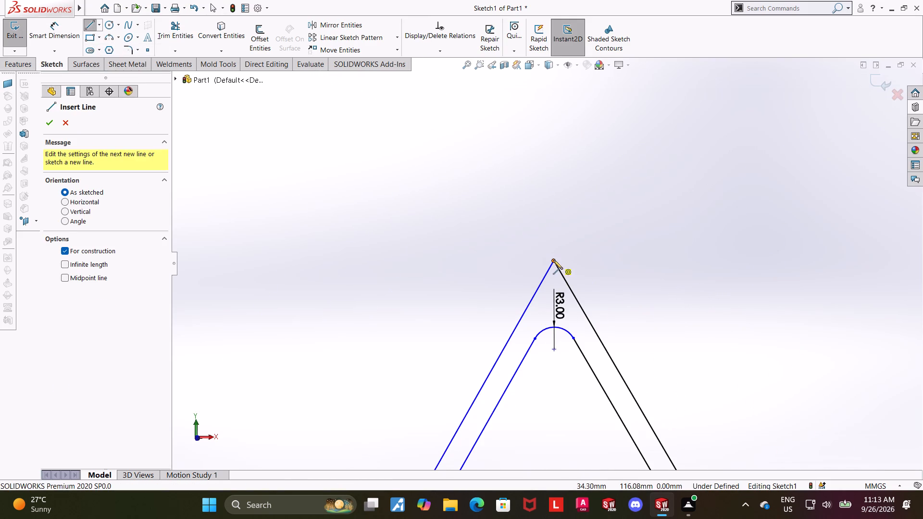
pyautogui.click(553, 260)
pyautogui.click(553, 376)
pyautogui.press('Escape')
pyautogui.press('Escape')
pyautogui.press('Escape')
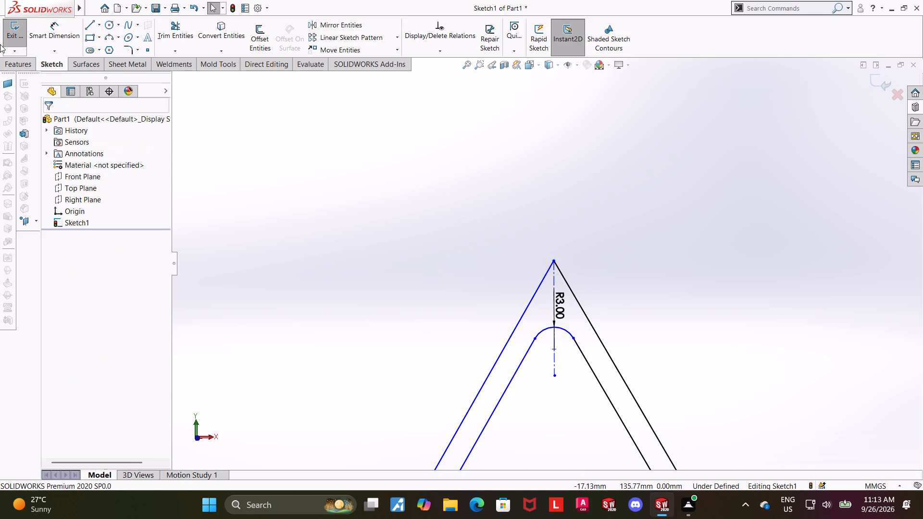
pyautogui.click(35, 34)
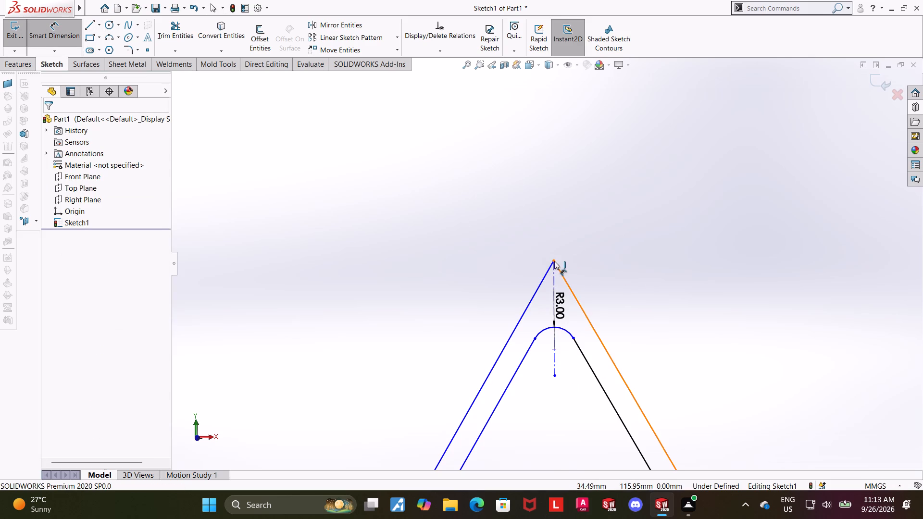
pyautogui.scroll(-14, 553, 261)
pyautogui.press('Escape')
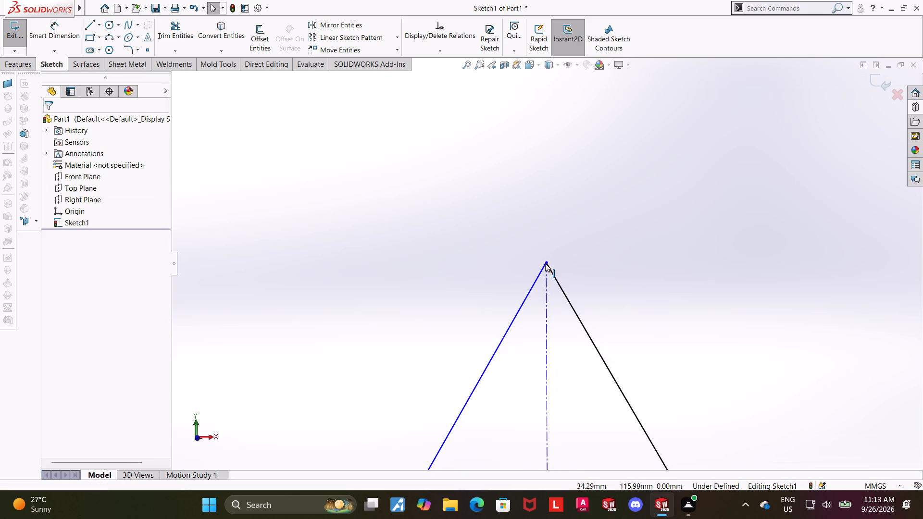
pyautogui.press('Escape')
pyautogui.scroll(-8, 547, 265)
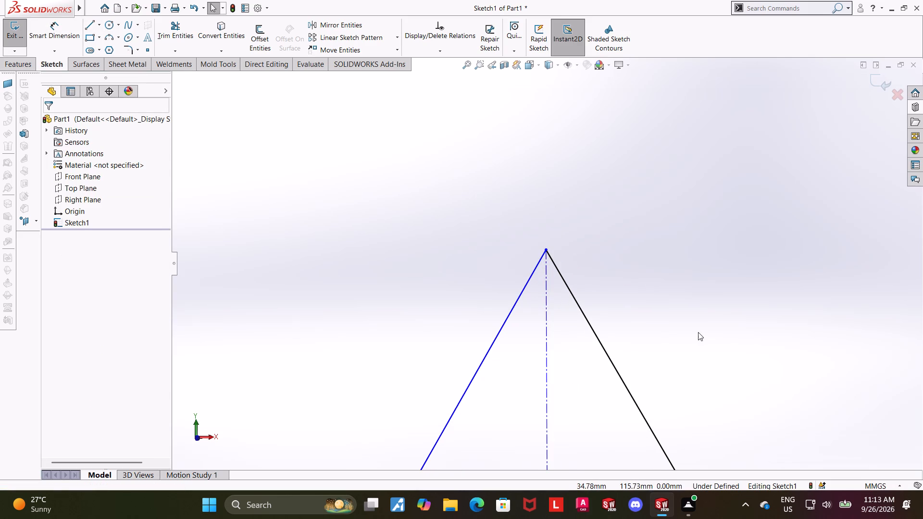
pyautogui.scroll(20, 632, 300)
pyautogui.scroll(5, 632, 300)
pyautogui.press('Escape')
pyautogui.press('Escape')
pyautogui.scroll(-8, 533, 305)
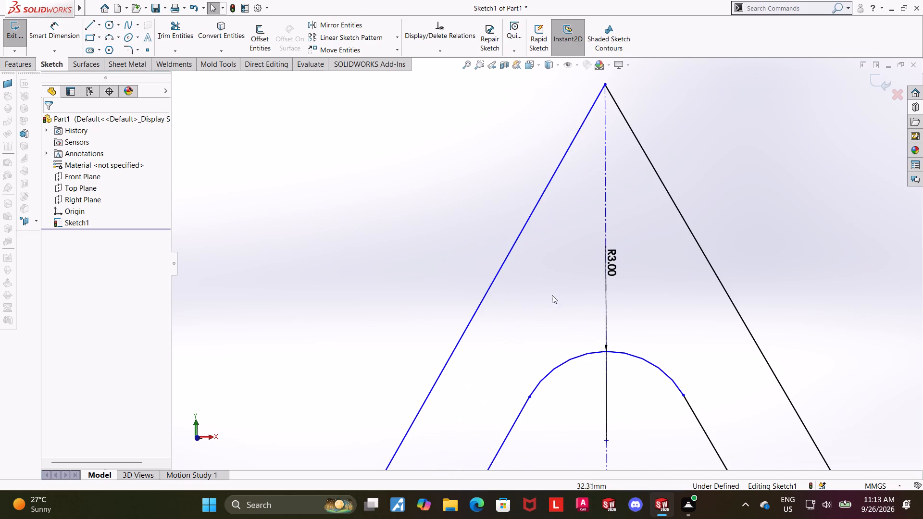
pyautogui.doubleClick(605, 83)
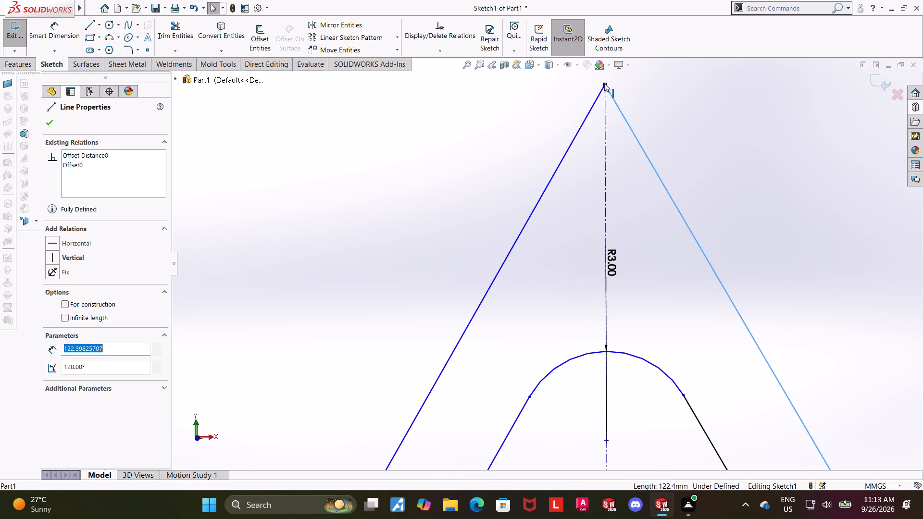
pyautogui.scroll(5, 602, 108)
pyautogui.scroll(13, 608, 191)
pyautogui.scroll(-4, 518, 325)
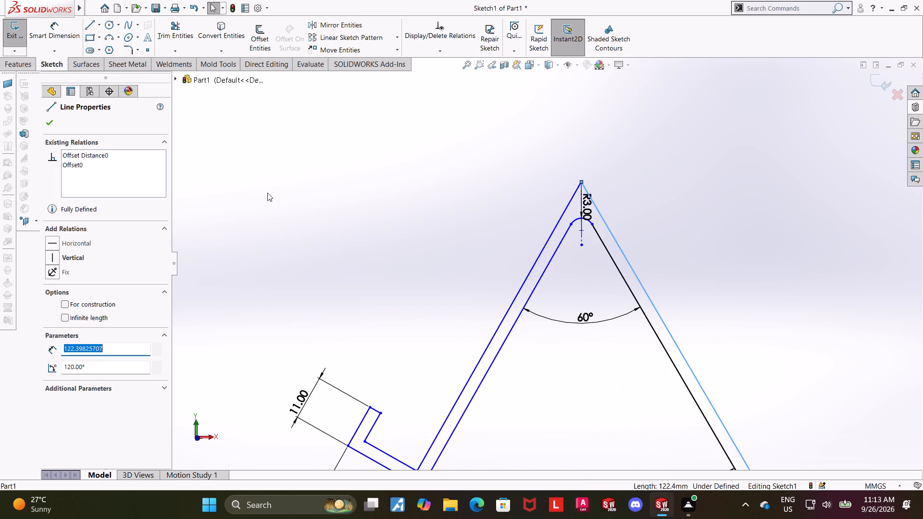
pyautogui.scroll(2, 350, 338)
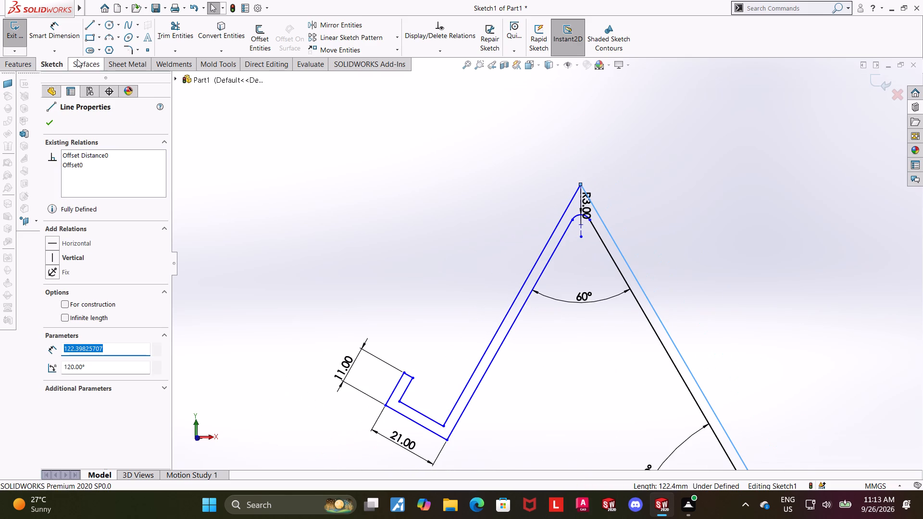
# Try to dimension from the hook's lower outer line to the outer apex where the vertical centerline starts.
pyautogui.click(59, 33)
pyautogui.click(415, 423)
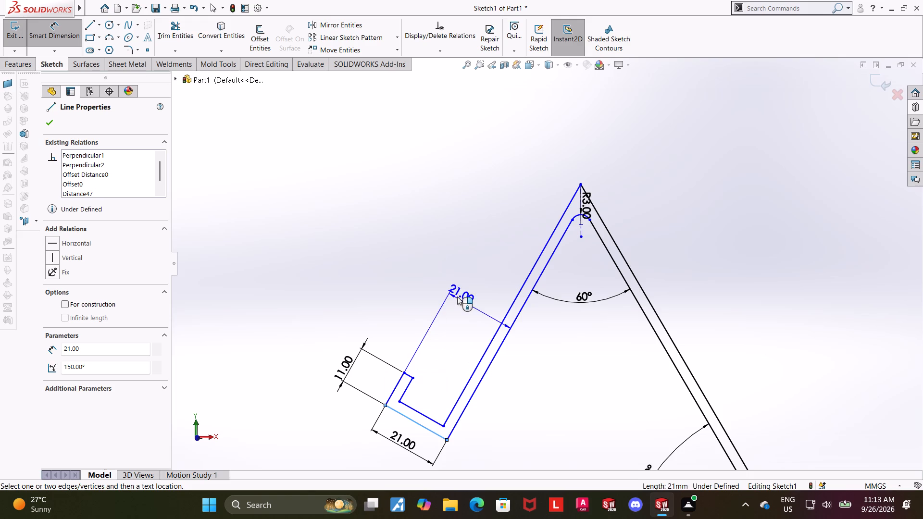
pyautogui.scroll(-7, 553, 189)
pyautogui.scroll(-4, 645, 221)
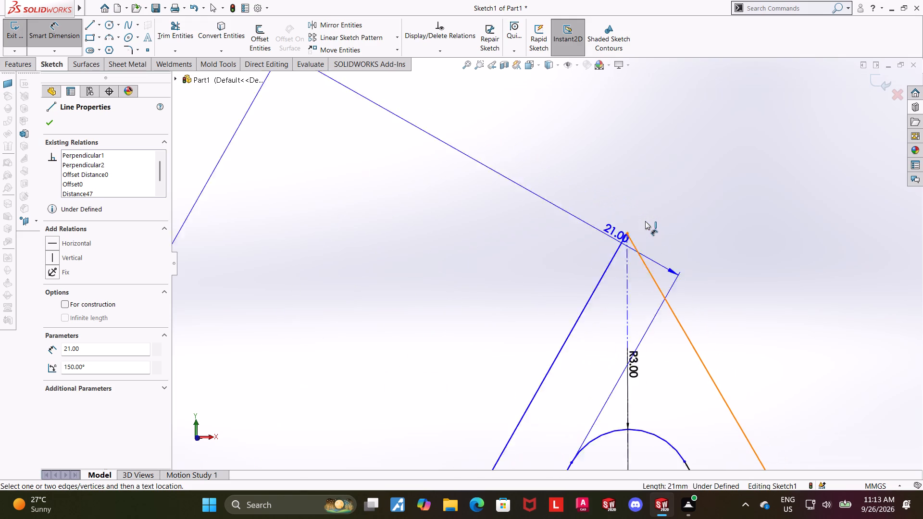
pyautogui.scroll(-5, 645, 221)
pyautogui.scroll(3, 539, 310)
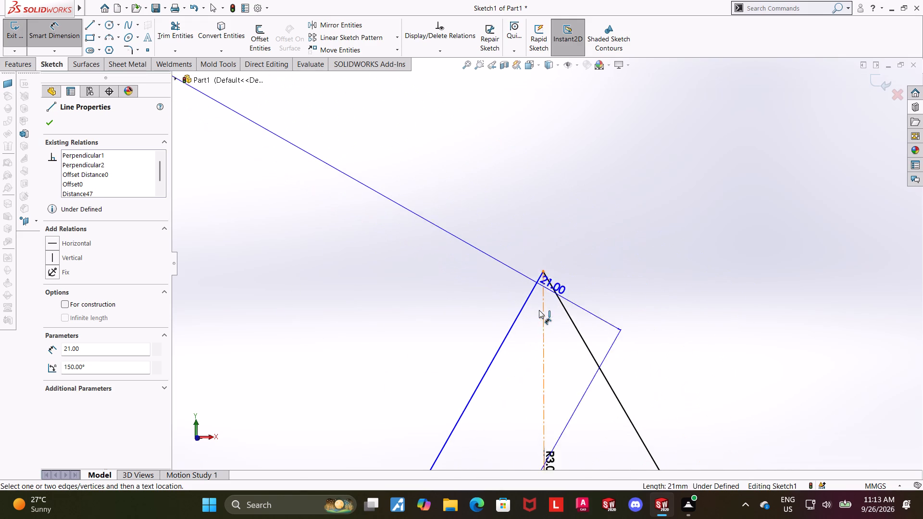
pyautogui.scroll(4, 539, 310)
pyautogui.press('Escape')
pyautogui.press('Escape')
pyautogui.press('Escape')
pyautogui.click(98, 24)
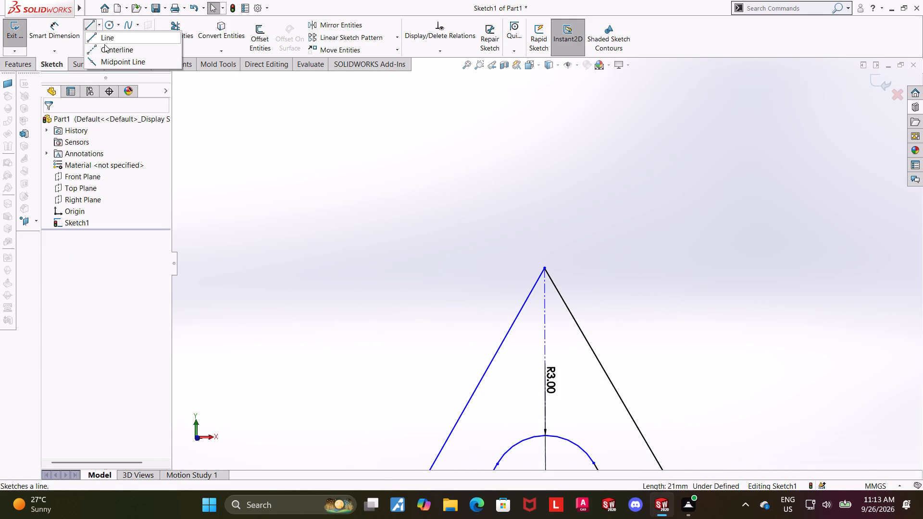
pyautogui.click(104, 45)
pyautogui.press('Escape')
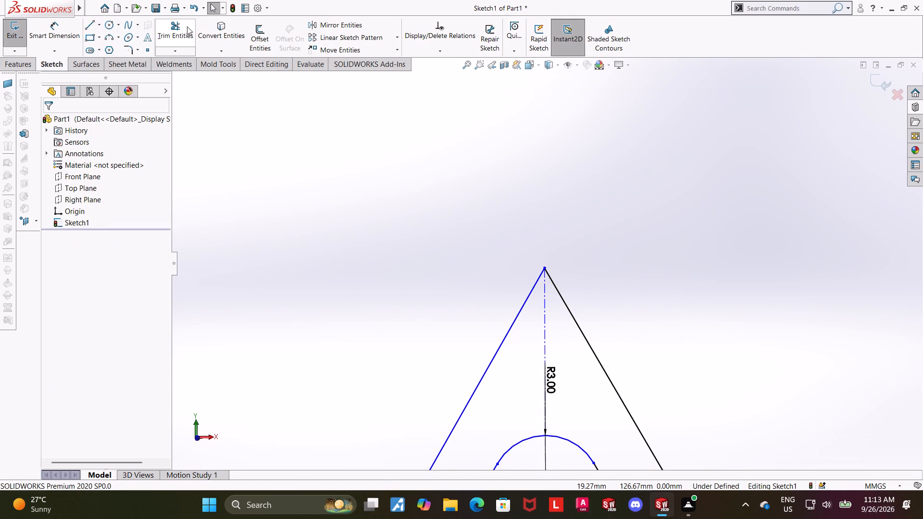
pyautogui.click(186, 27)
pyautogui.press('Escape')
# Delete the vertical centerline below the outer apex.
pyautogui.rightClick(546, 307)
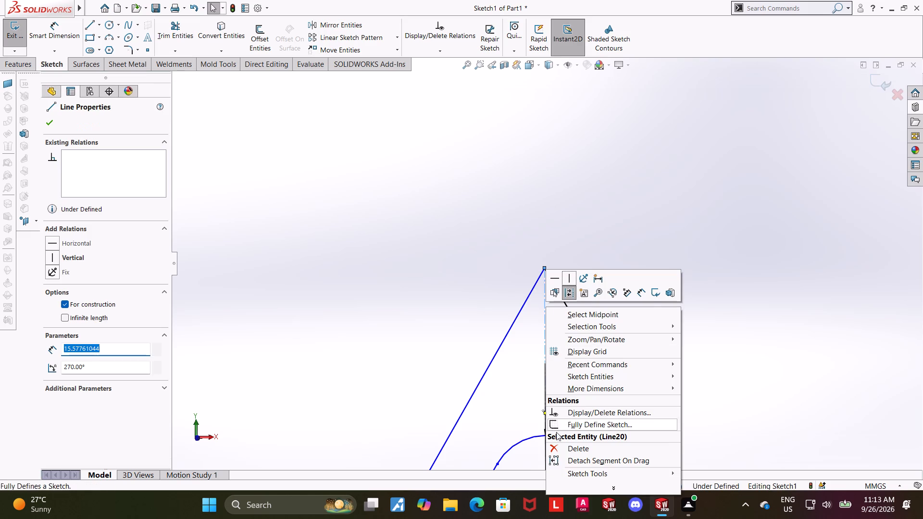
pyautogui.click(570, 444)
# Sketch a nearly horizontal centerline about 4.2 mm long from the outer apex outward toward the hook side.
pyautogui.click(100, 25)
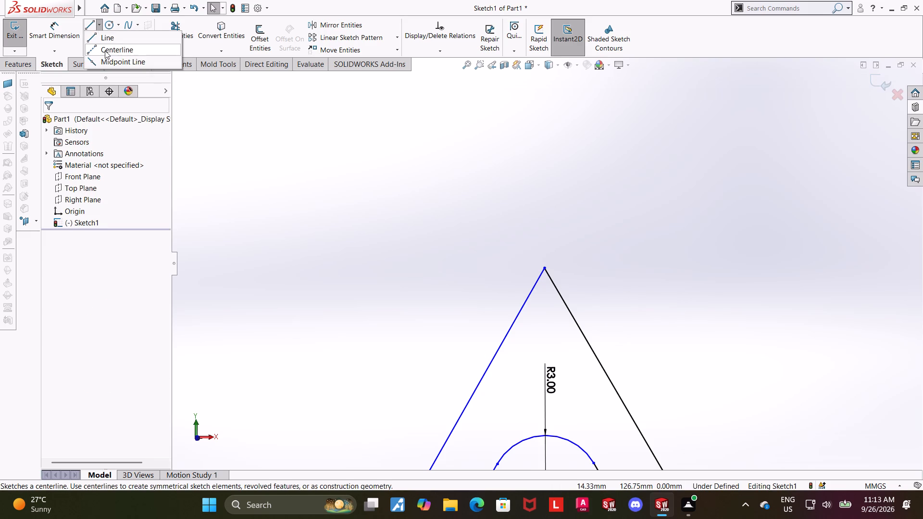
pyautogui.click(105, 50)
pyautogui.click(545, 267)
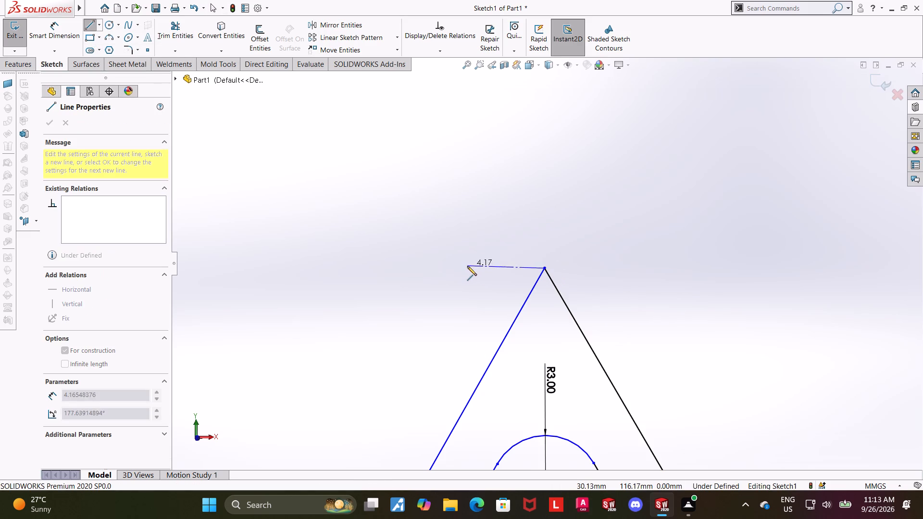
pyautogui.click(467, 267)
pyautogui.press('Escape')
pyautogui.press('Escape')
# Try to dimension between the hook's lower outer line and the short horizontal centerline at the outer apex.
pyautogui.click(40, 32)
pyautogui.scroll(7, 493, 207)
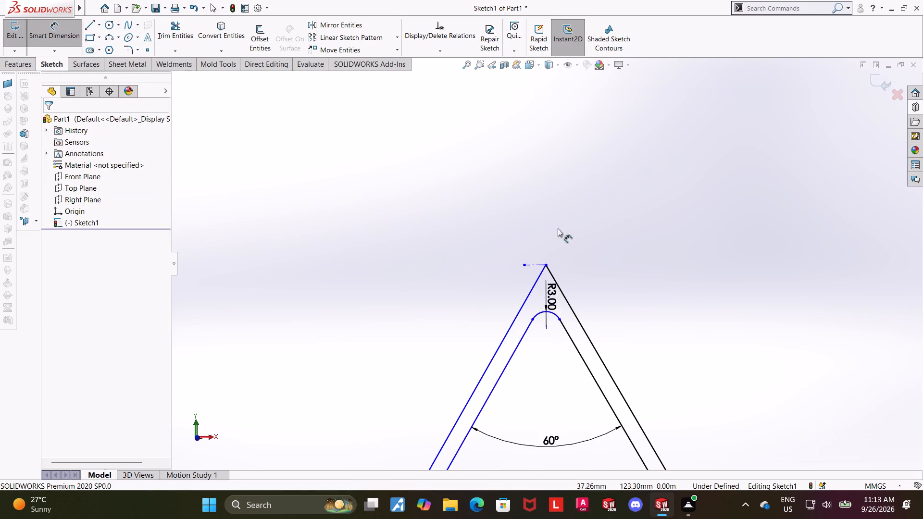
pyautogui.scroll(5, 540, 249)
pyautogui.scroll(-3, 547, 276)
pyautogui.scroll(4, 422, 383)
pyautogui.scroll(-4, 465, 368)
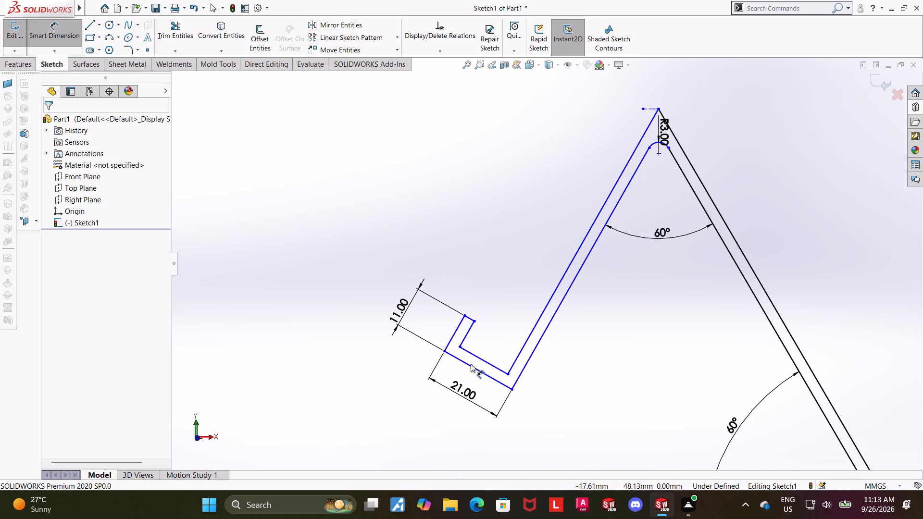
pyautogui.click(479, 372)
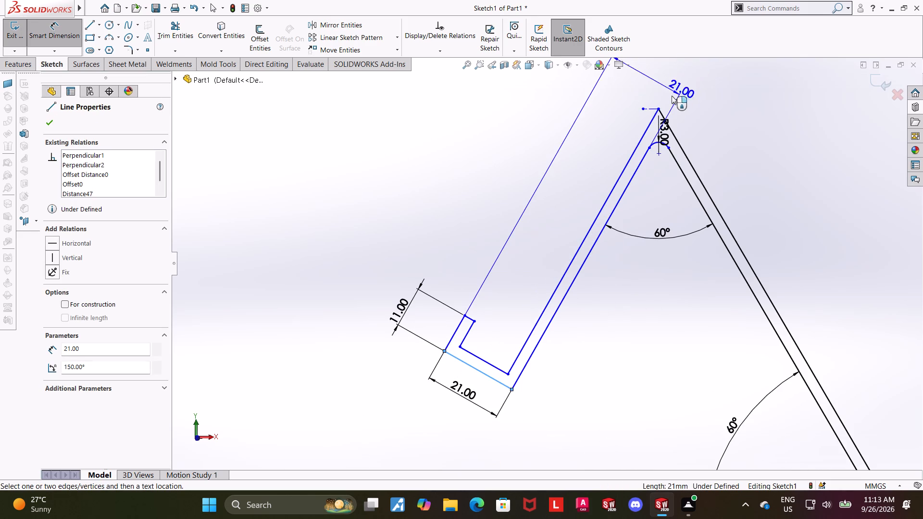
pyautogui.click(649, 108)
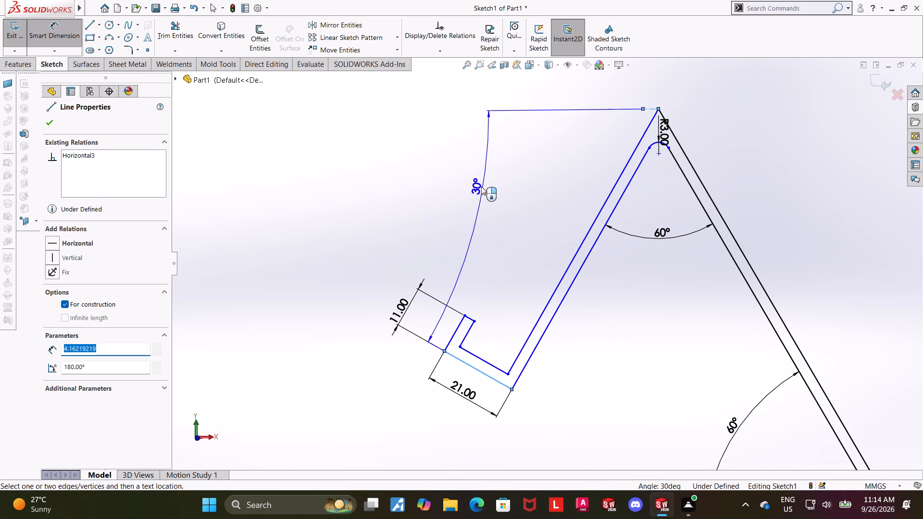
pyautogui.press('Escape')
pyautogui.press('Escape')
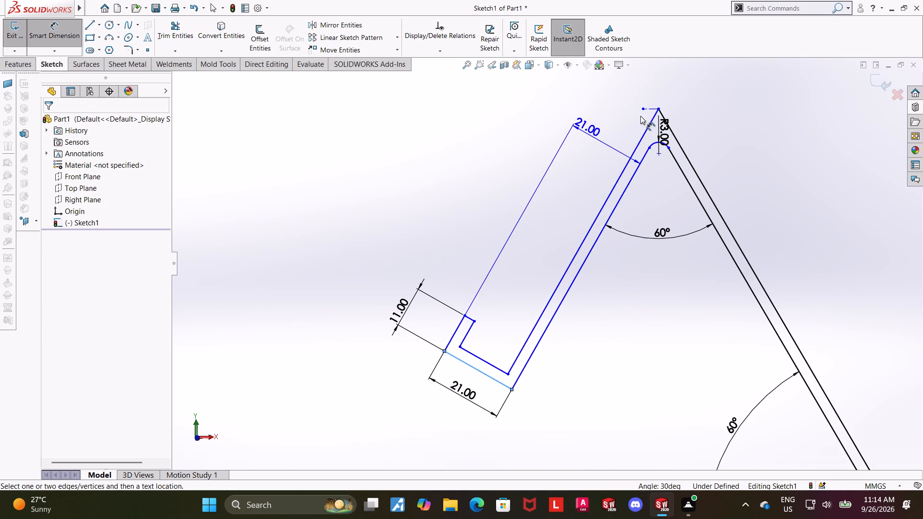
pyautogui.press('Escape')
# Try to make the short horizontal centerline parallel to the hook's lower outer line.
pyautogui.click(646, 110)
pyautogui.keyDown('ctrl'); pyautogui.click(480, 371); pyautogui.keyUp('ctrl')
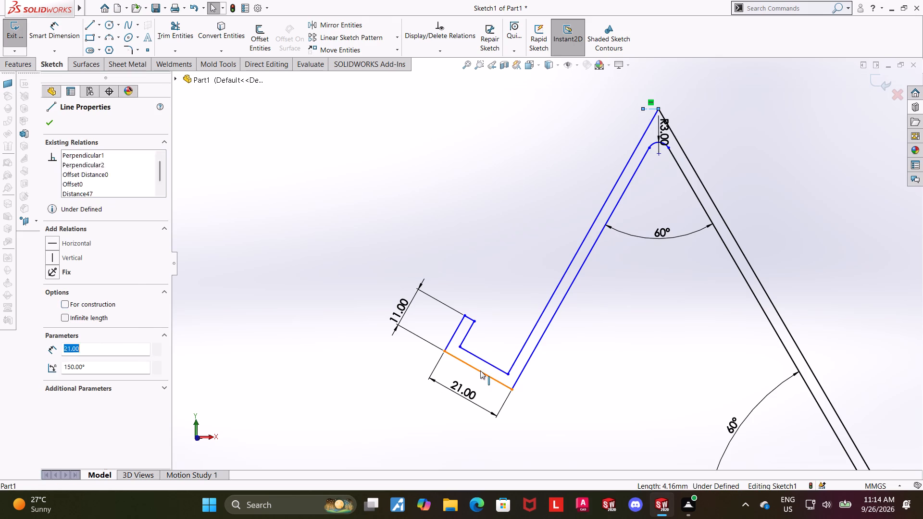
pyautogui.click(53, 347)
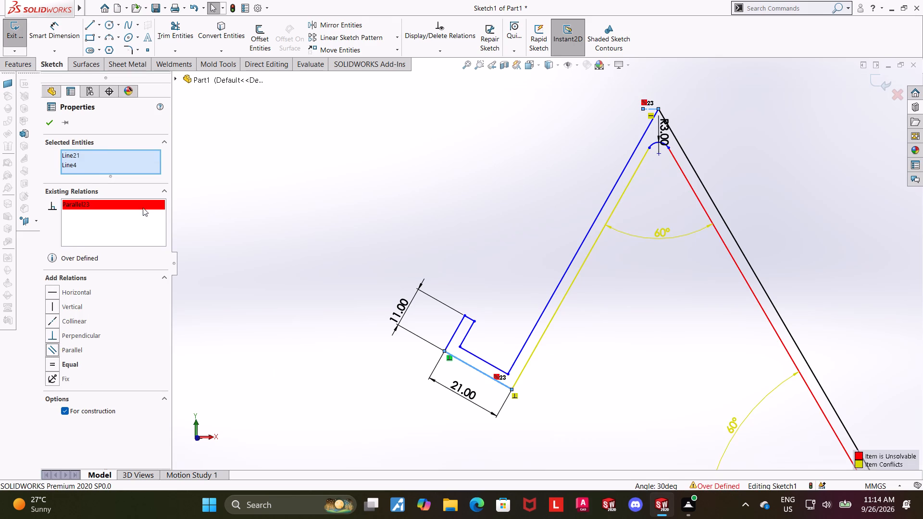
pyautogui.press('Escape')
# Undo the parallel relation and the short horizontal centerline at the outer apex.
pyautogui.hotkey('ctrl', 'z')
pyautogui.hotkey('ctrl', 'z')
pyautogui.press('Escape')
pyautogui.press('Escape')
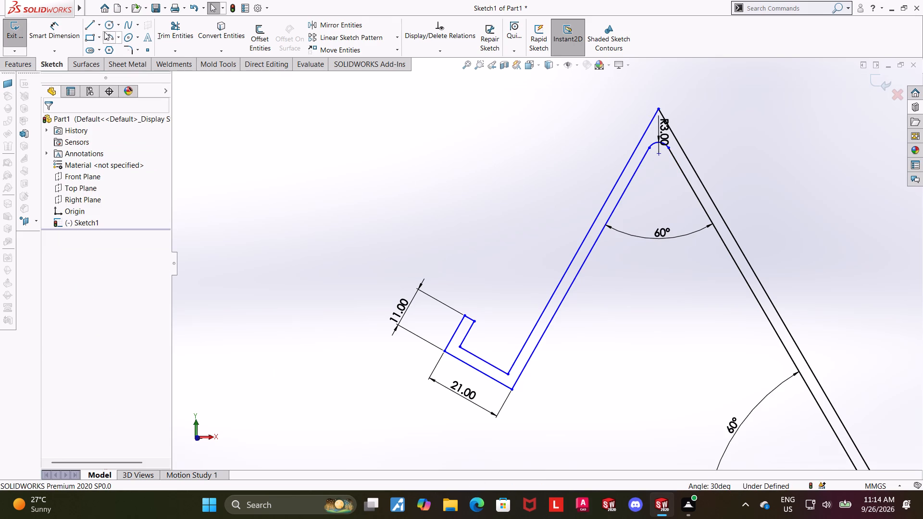
# Sketch a slanted centerline about 12.1 mm long from the outer apex up and outward on the hook side.
pyautogui.click(101, 25)
pyautogui.click(107, 52)
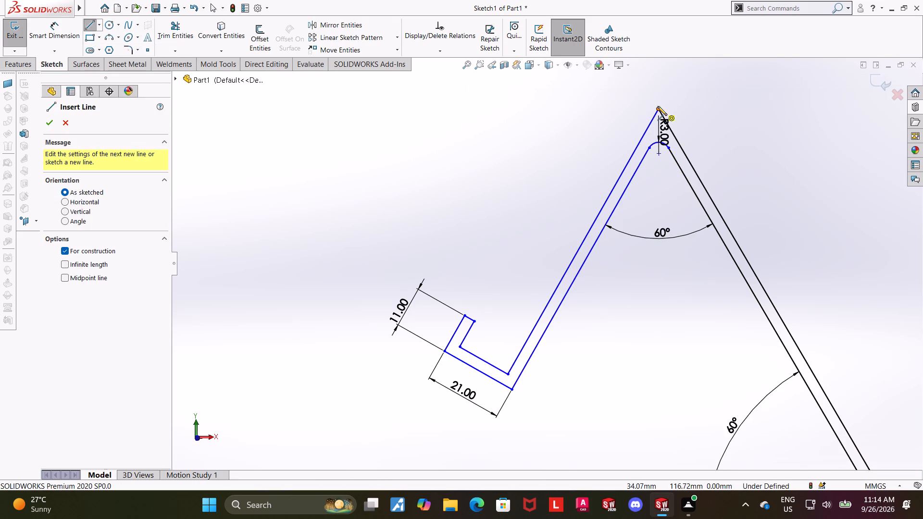
pyautogui.click(658, 106)
pyautogui.click(620, 86)
pyautogui.press('Escape')
pyautogui.press('Escape')
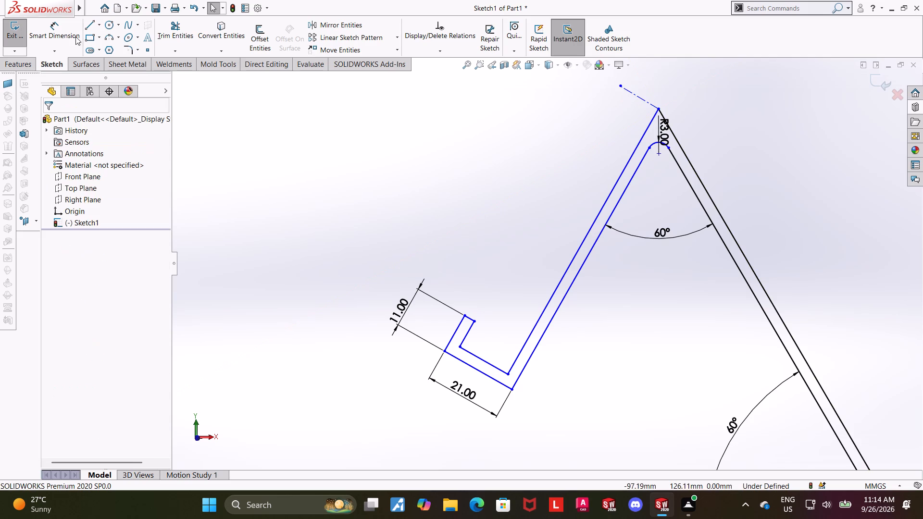
# Make the slanted apex centerline parallel to the hook's lower outer line.
pyautogui.keyDown('ctrl'); pyautogui.click(640, 97); pyautogui.keyUp('ctrl')
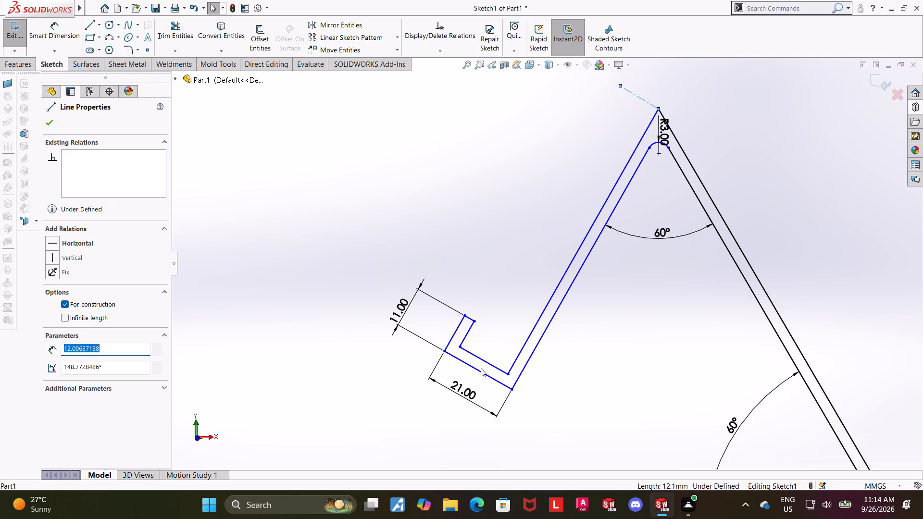
pyautogui.keyDown('ctrl'); pyautogui.click(478, 370); pyautogui.keyUp('ctrl')
pyautogui.click(50, 348)
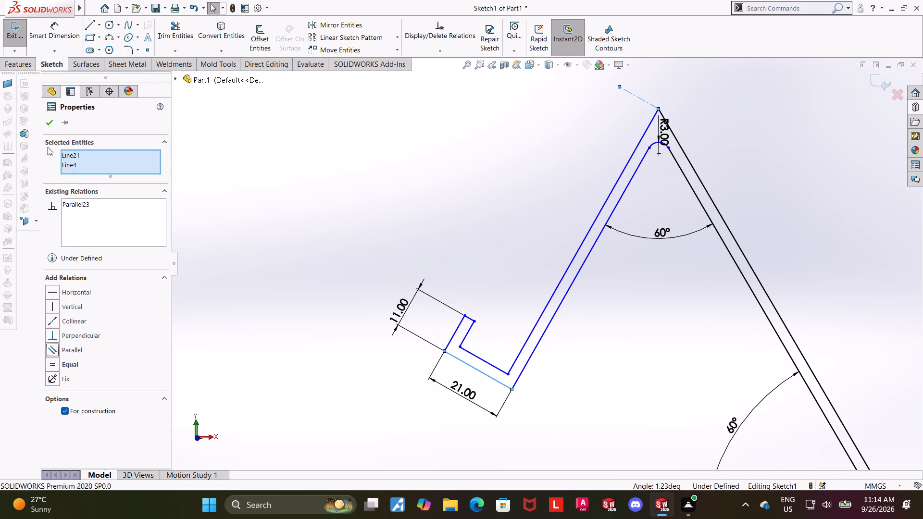
pyautogui.click(48, 127)
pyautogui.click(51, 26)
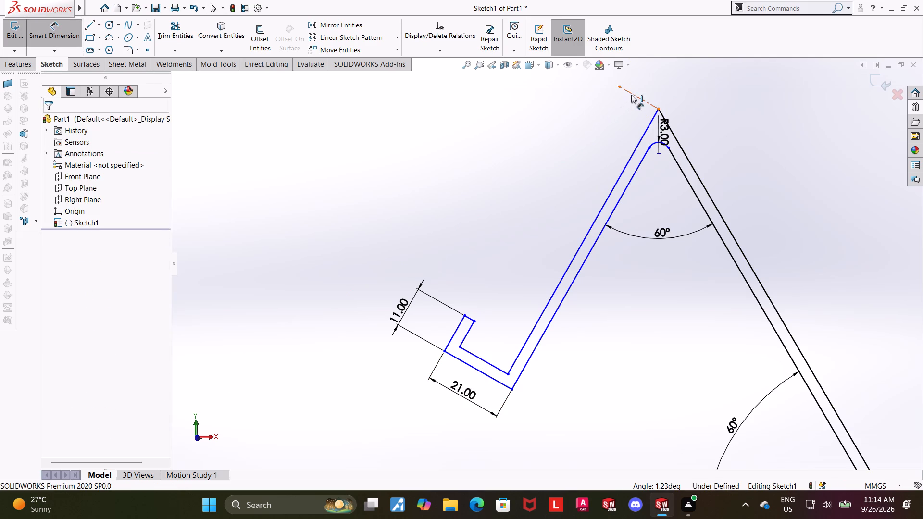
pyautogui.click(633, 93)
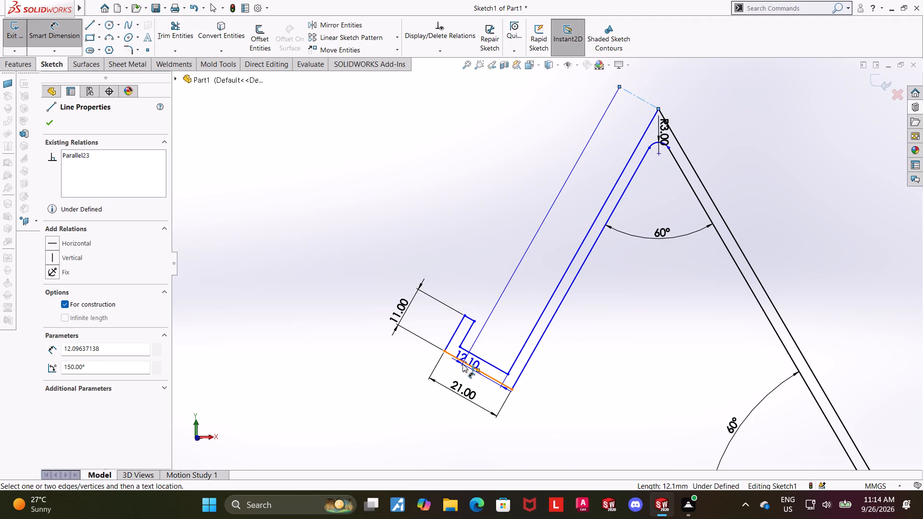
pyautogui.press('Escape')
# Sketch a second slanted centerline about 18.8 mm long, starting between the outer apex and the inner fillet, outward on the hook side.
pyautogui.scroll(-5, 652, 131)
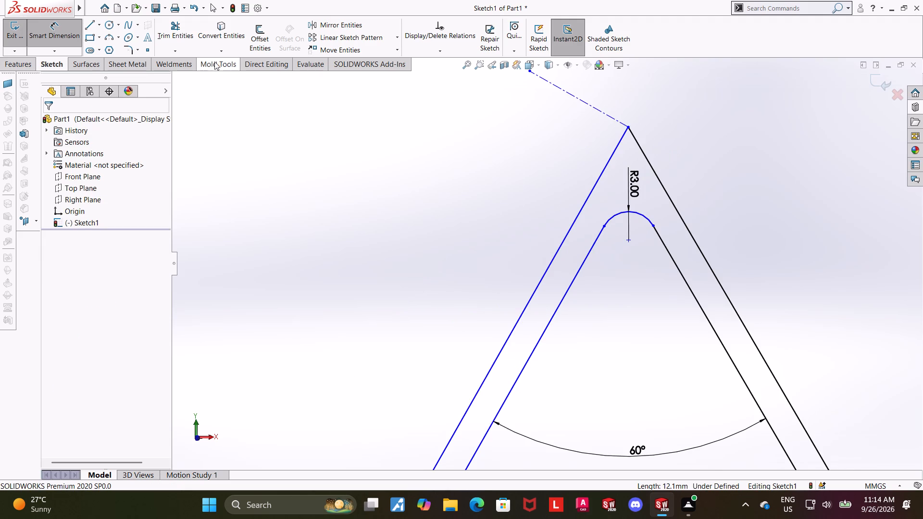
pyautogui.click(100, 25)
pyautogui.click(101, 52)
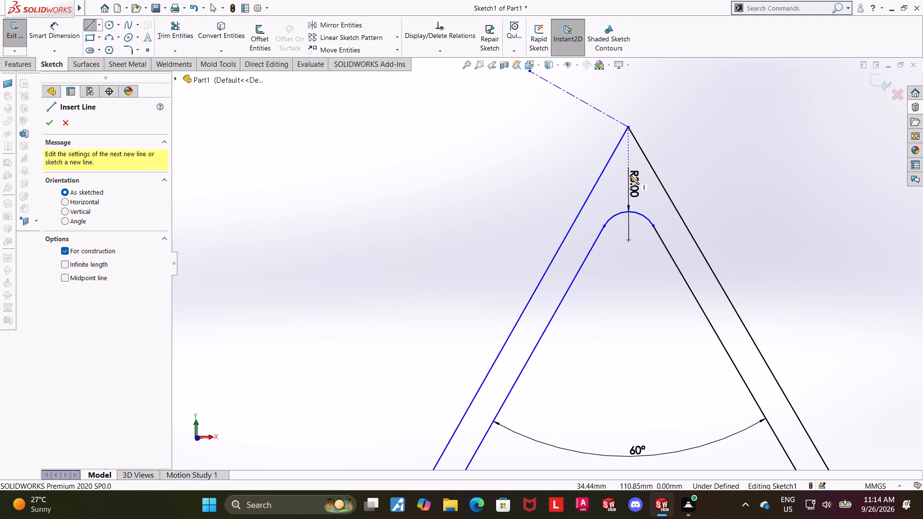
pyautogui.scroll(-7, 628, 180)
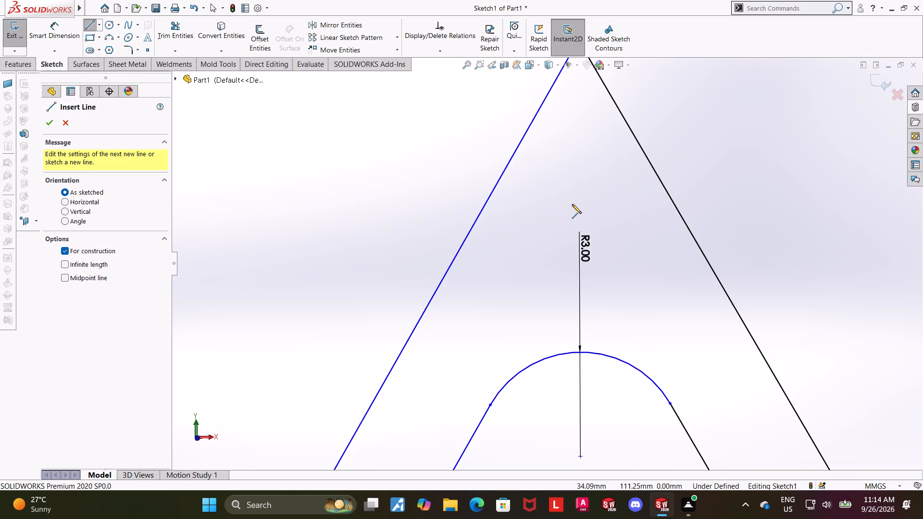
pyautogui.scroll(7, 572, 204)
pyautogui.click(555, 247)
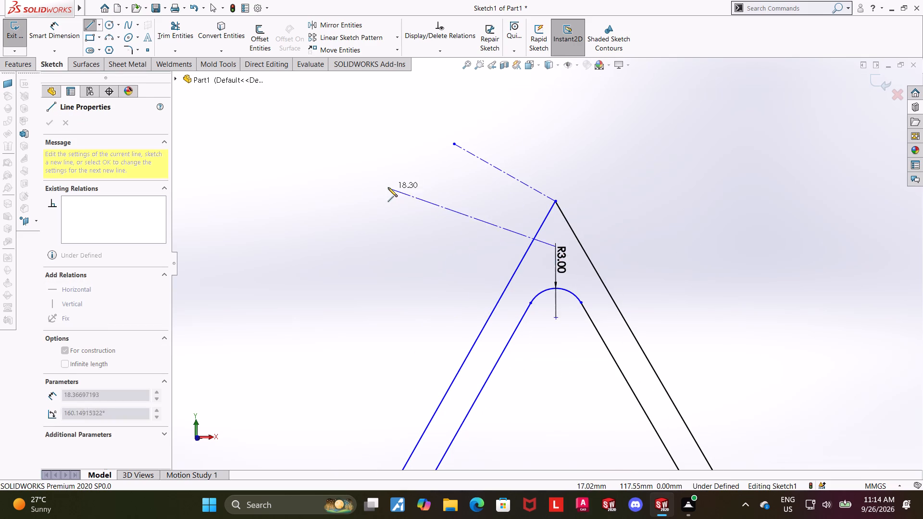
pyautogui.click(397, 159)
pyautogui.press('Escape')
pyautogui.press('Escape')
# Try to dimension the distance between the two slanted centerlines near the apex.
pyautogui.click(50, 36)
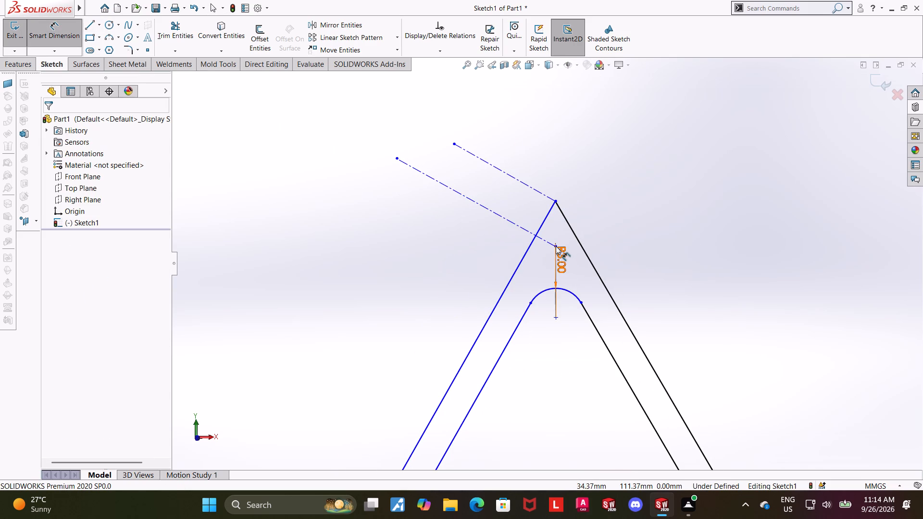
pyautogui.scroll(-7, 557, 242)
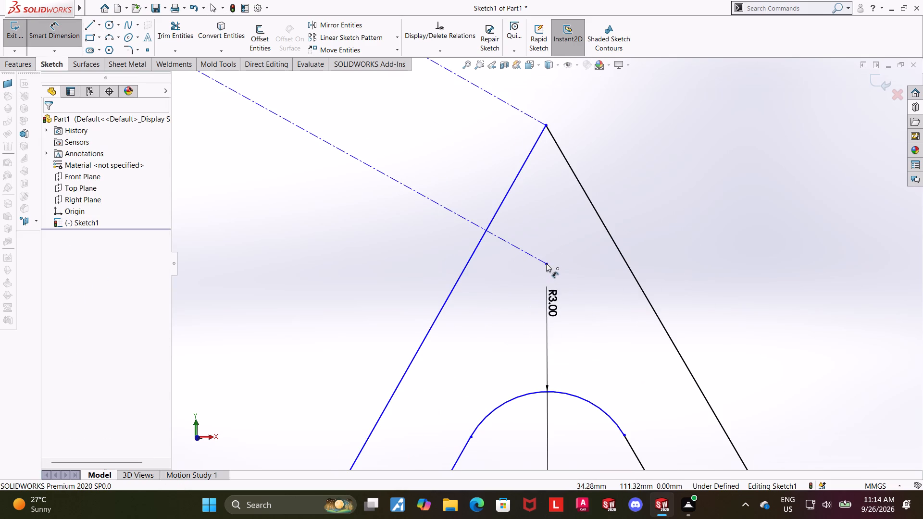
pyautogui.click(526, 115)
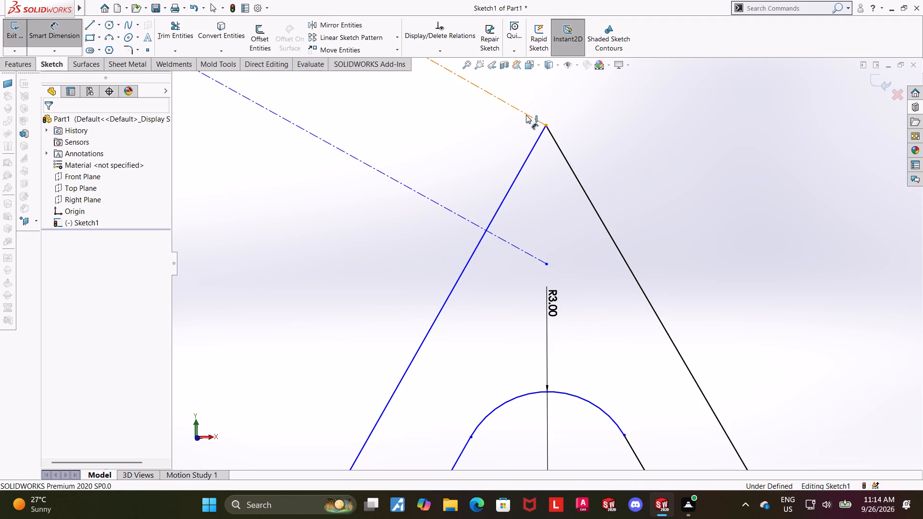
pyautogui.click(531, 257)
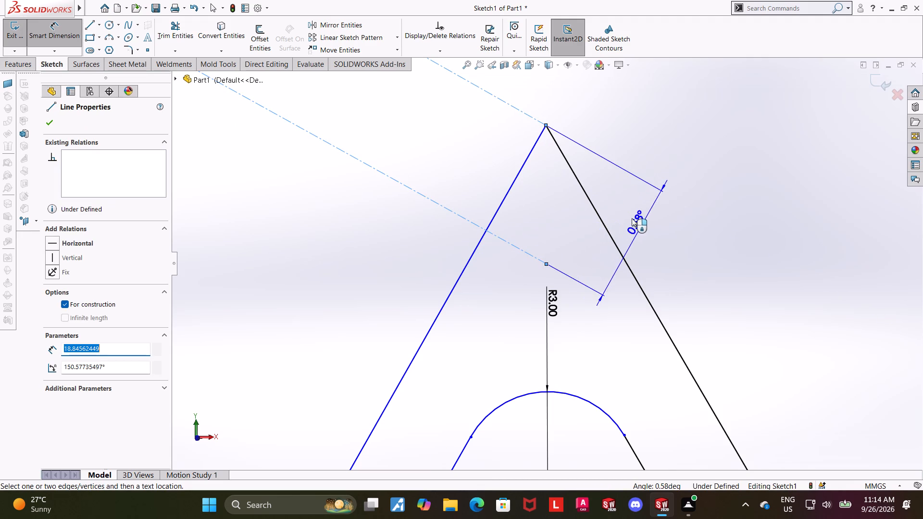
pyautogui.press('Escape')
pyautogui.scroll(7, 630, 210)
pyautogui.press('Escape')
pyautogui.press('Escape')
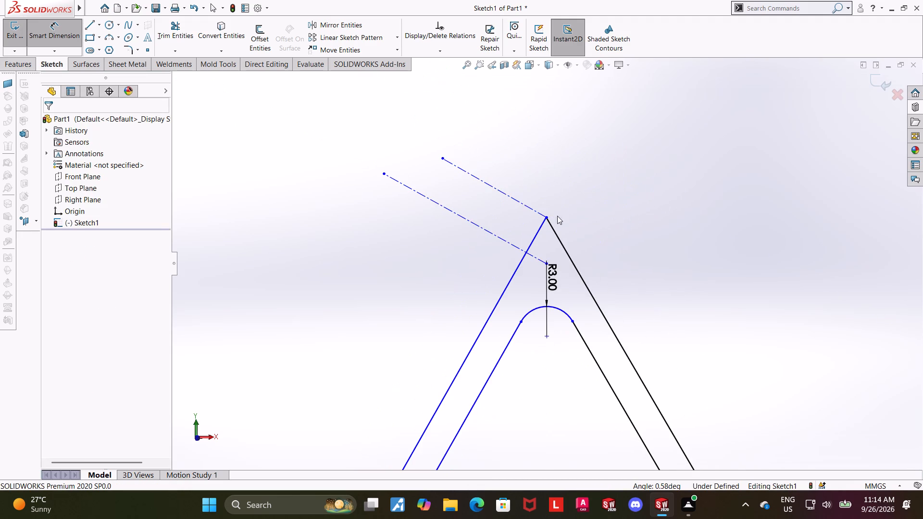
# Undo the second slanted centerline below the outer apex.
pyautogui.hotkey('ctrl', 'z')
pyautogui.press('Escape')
# Dimension the distance from the slanted apex centerline to the hook's lower outer line as 80+3 mm.
pyautogui.click(51, 39)
pyautogui.scroll(4, 444, 198)
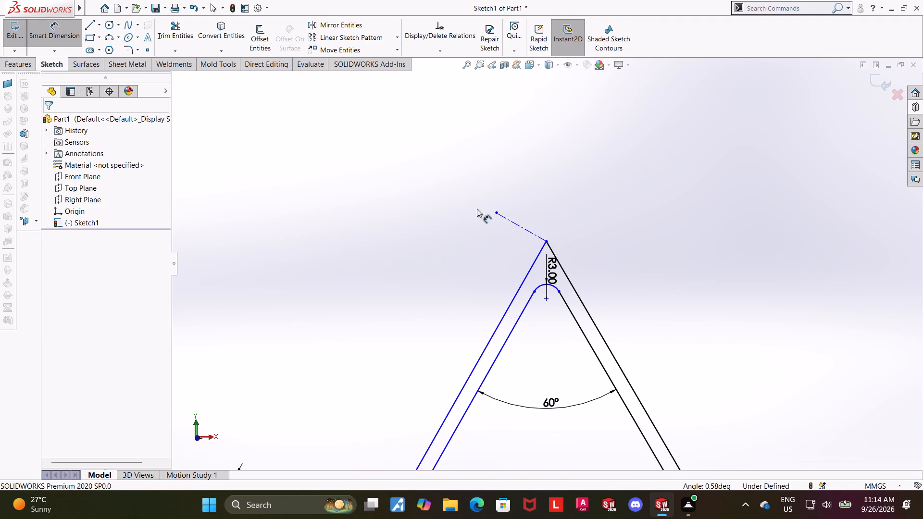
pyautogui.click(508, 221)
pyautogui.scroll(7, 511, 230)
pyautogui.scroll(-5, 478, 338)
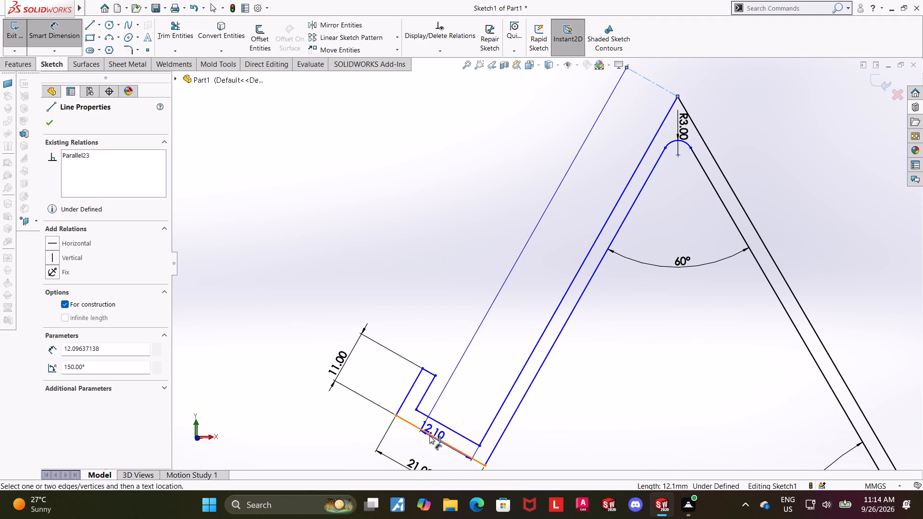
pyautogui.moveTo(429, 435); pyautogui.dragTo(430, 431)
pyautogui.click(428, 259)
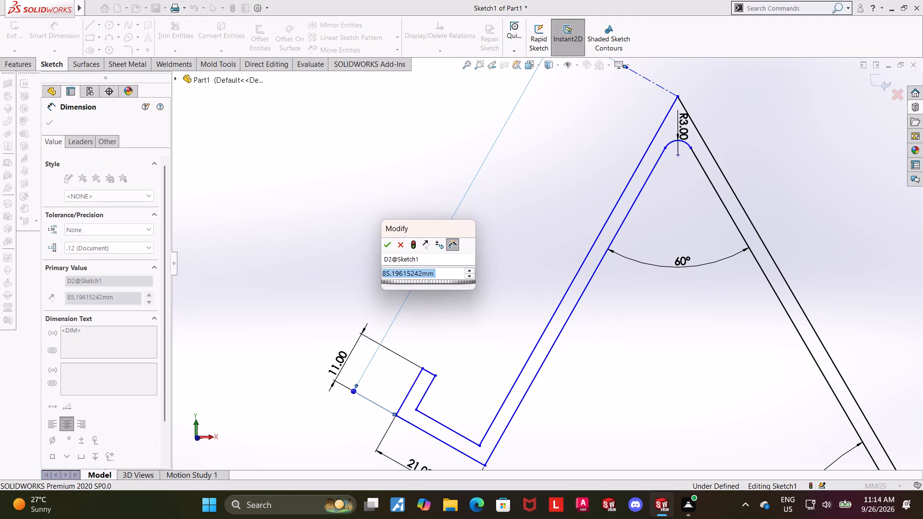
pyautogui.write('80+')
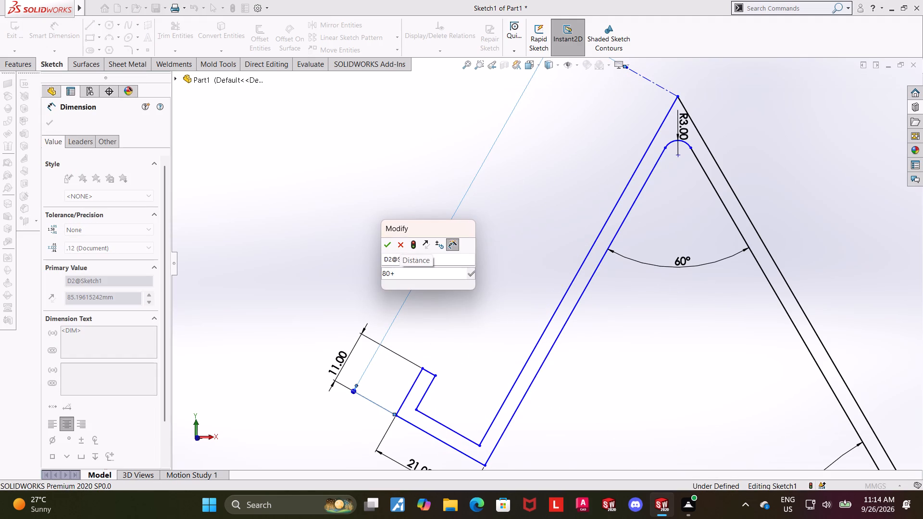
pyautogui.press('3')
pyautogui.press('Return')
pyautogui.press('Escape')
pyautogui.press('Escape')
pyautogui.scroll(6, 610, 348)
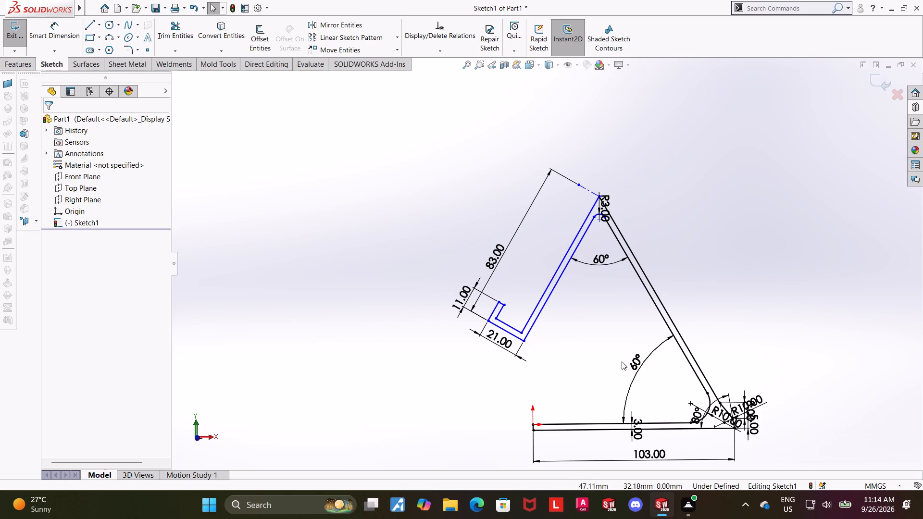
pyautogui.press('Escape')
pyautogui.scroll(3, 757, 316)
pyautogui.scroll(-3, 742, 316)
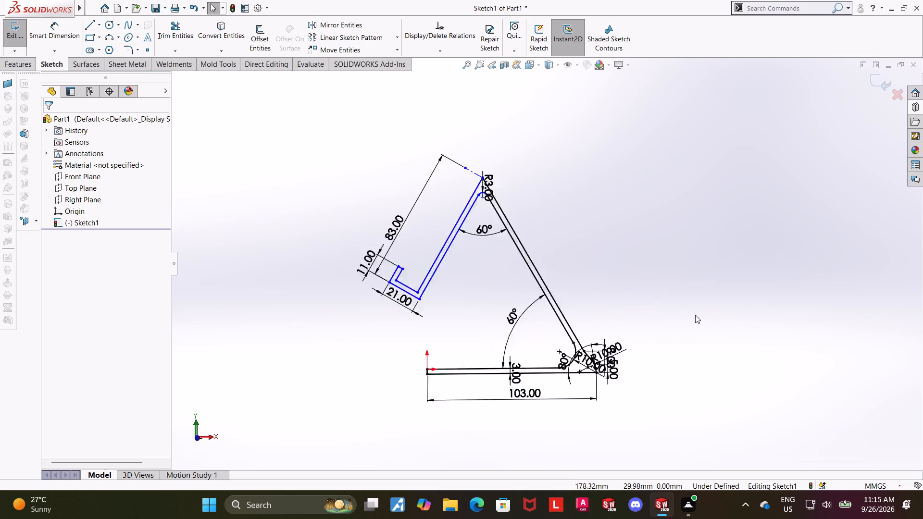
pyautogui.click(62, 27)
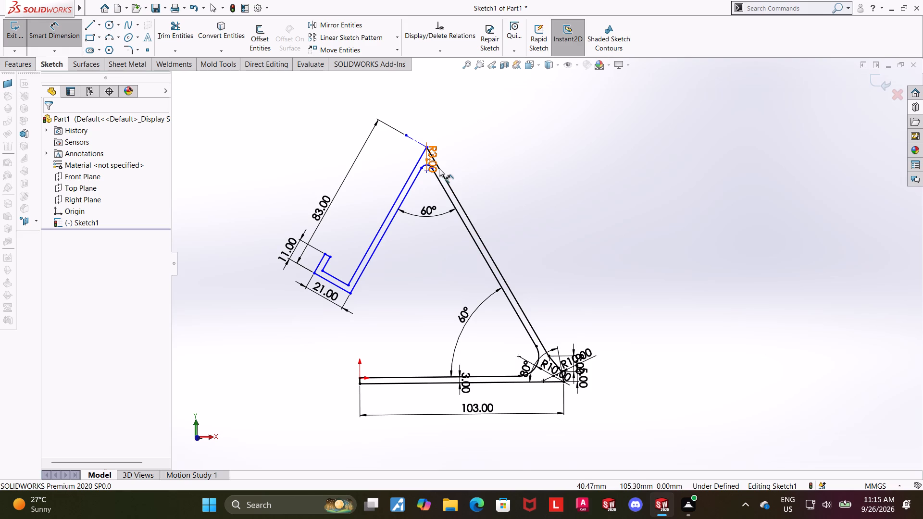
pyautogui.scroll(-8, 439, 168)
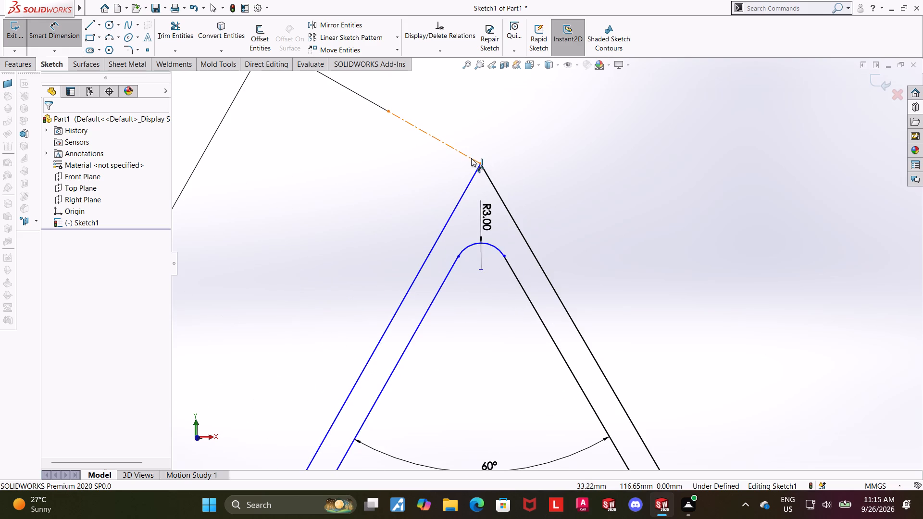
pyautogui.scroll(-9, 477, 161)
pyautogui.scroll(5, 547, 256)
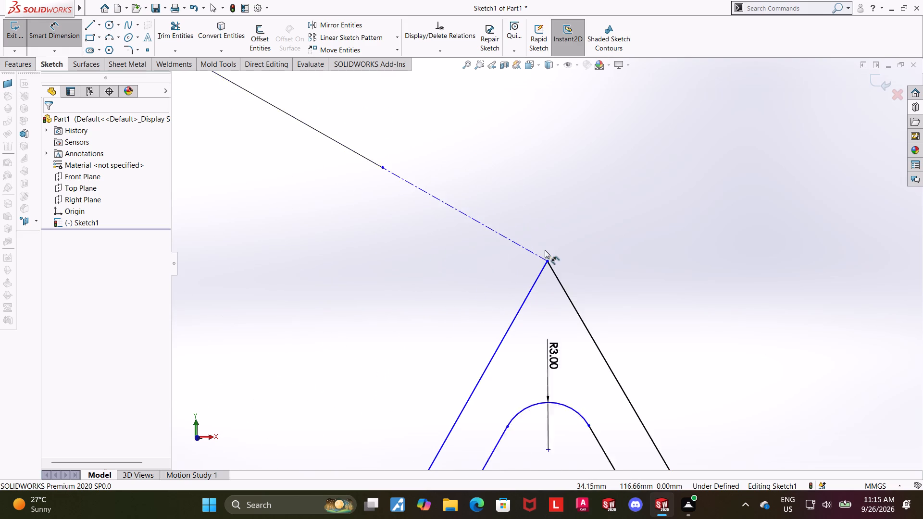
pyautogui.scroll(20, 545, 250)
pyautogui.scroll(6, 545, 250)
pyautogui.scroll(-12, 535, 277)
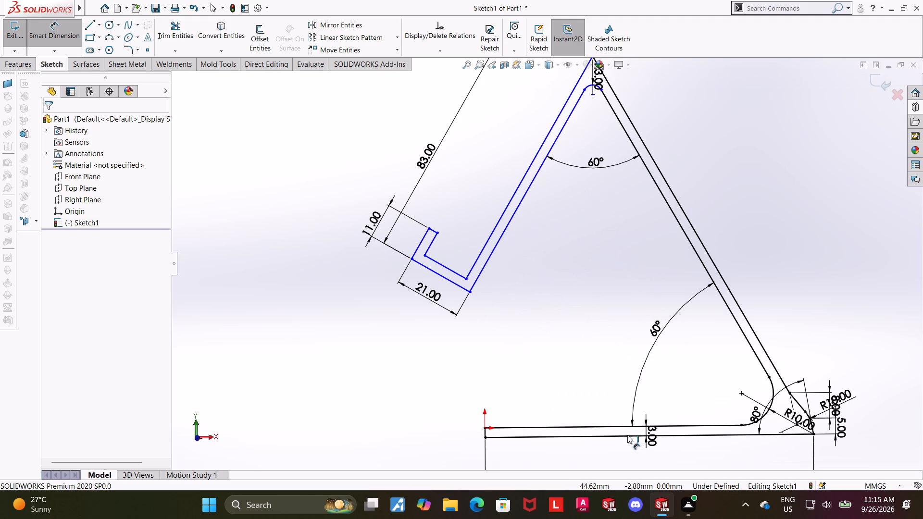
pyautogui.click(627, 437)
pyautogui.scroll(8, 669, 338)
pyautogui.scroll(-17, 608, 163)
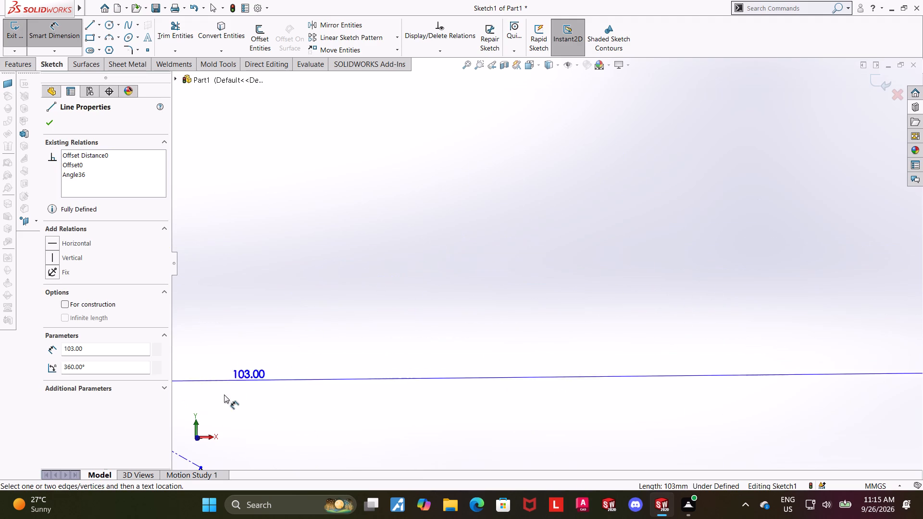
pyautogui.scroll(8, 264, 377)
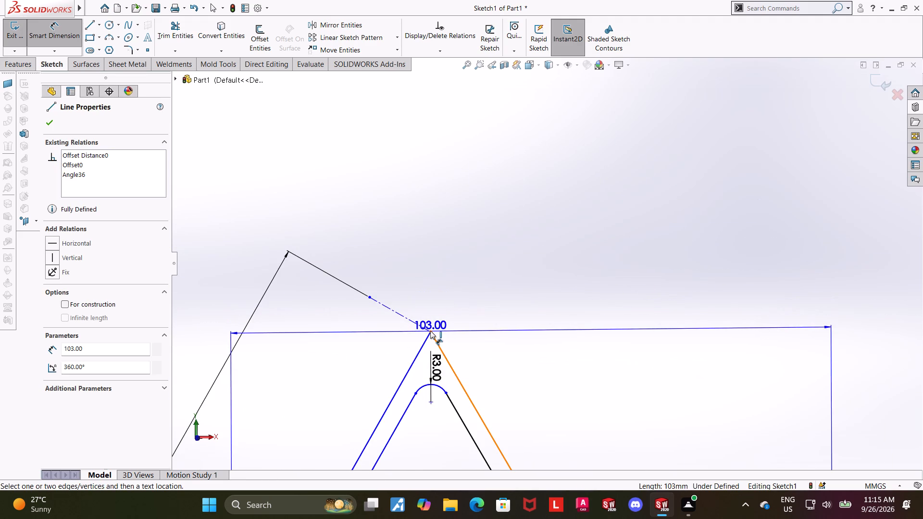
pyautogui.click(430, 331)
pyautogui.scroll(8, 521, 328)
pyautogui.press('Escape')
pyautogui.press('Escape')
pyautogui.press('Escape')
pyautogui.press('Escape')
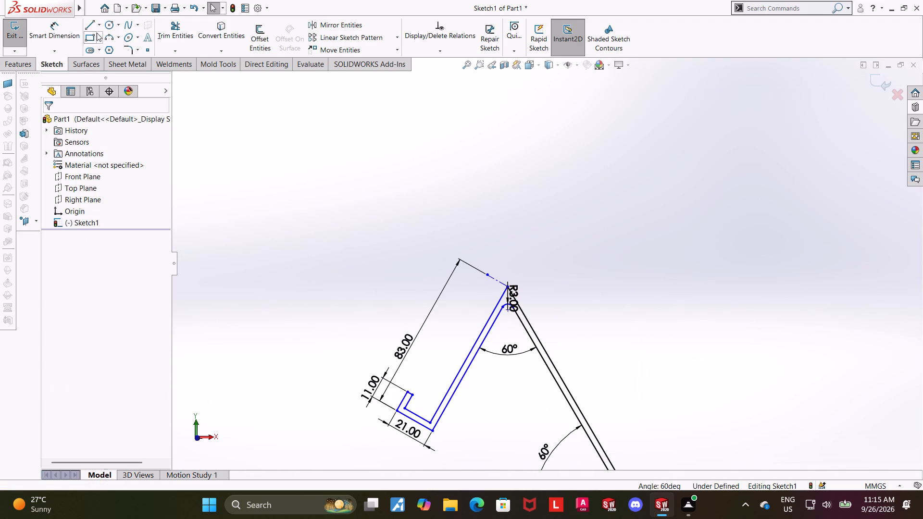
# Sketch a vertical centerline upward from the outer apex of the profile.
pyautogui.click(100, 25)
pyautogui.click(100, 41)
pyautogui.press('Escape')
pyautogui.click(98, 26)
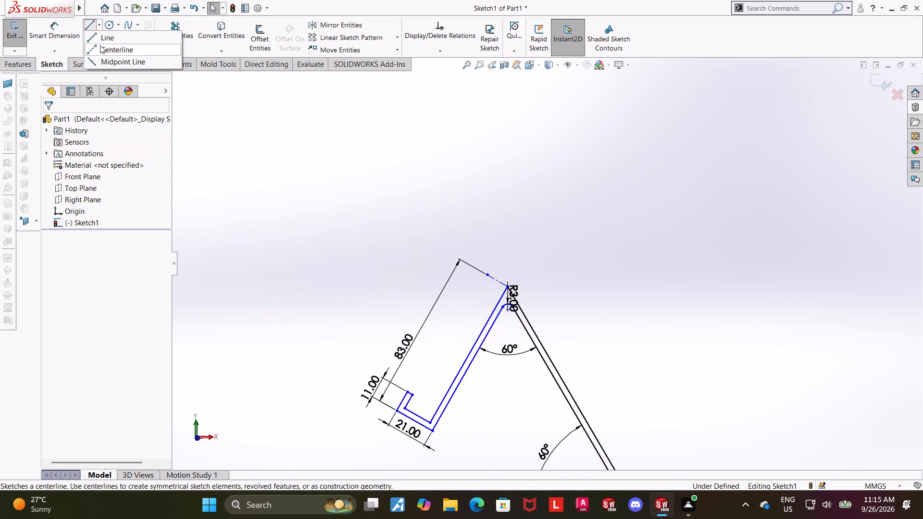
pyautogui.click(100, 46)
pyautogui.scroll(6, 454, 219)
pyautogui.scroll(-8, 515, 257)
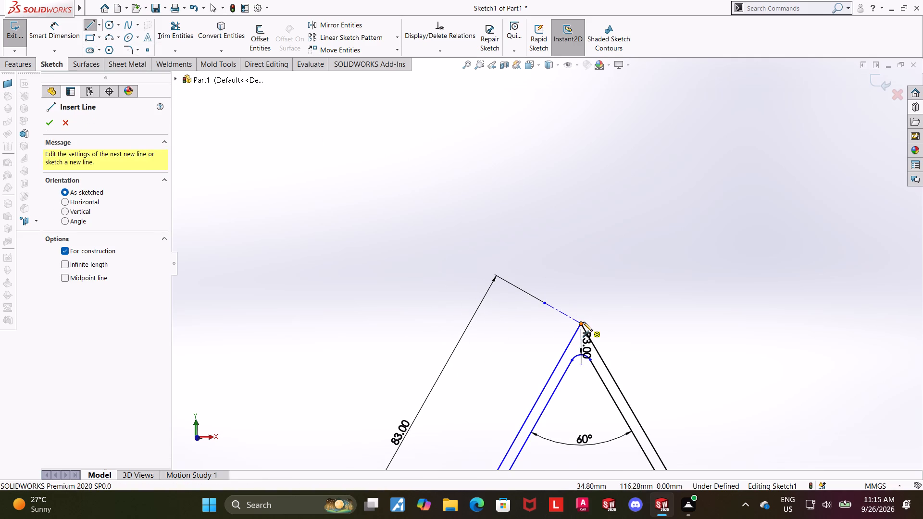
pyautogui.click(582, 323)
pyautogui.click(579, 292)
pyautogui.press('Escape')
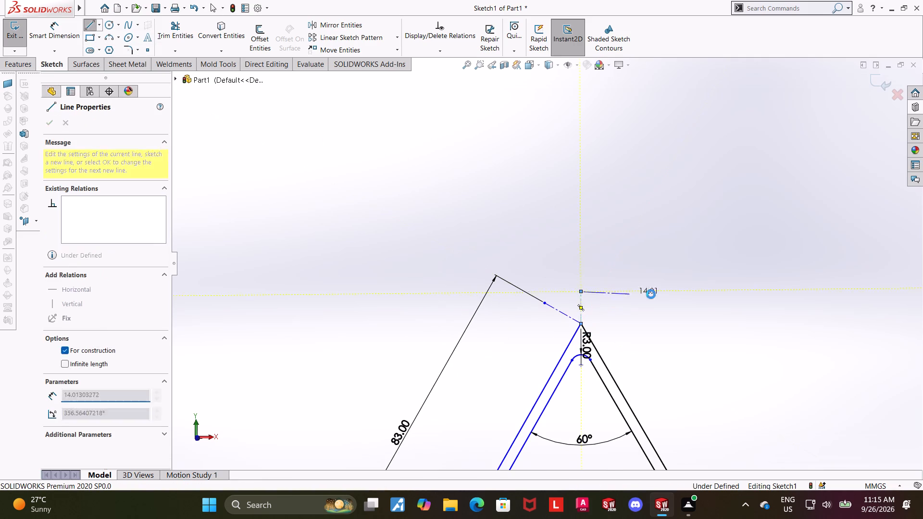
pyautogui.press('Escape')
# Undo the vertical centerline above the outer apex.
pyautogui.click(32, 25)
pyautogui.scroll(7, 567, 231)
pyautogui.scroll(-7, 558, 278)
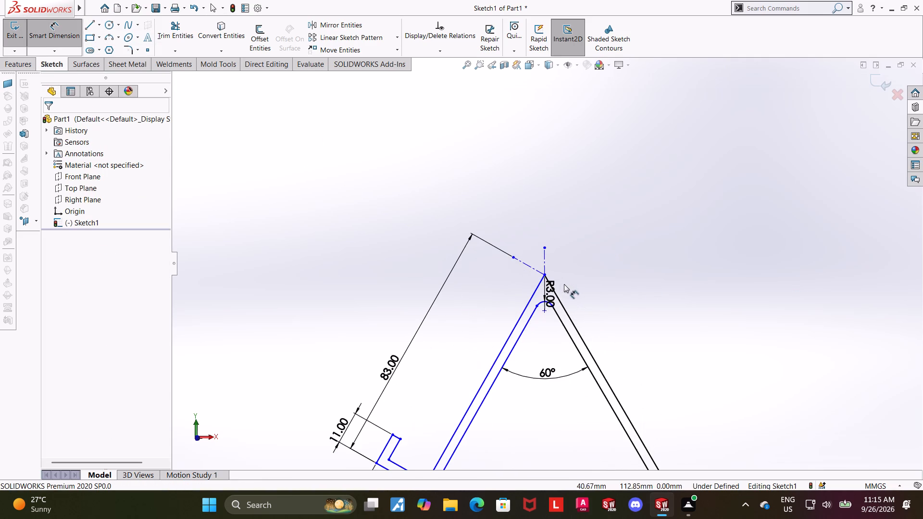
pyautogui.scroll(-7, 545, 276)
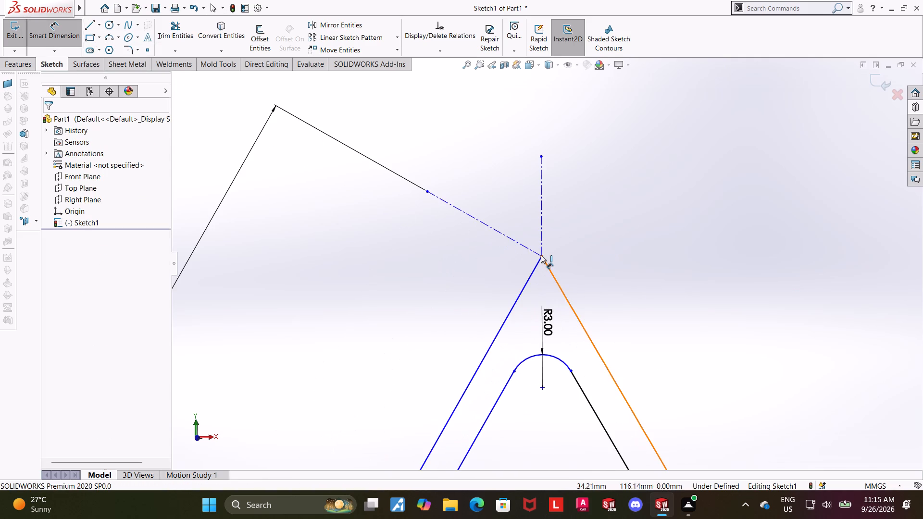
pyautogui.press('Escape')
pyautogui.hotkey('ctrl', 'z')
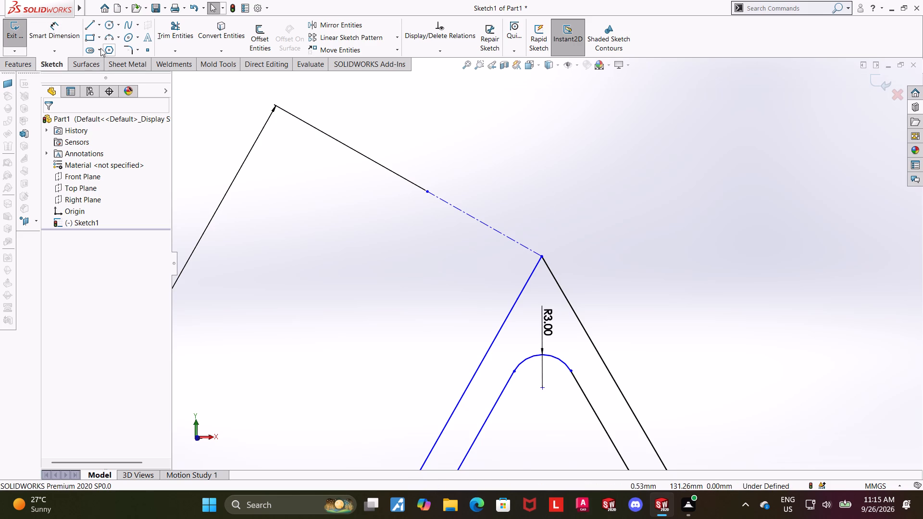
# Sketch a horizontal centerline about 6.5 mm long from the outer apex, pointing away from the hook side.
pyautogui.click(98, 27)
pyautogui.click(107, 47)
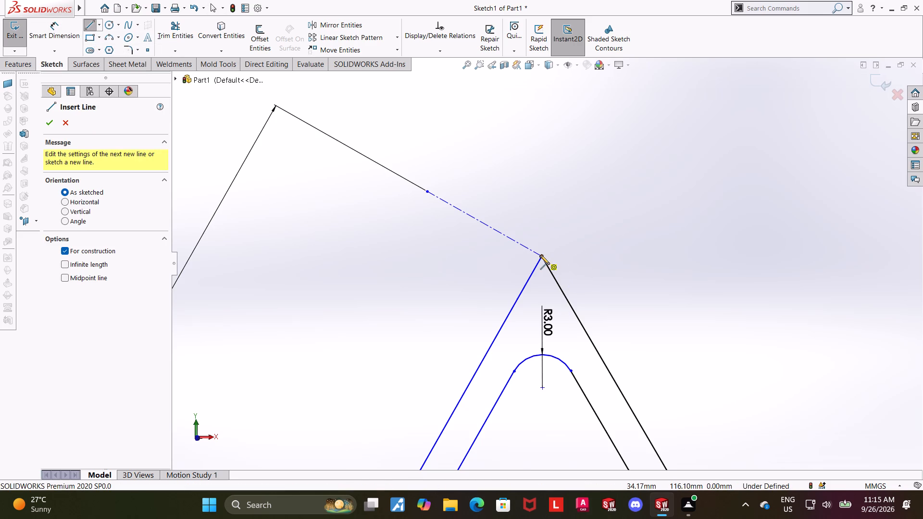
pyautogui.click(542, 255)
pyautogui.click(613, 254)
pyautogui.press('Escape')
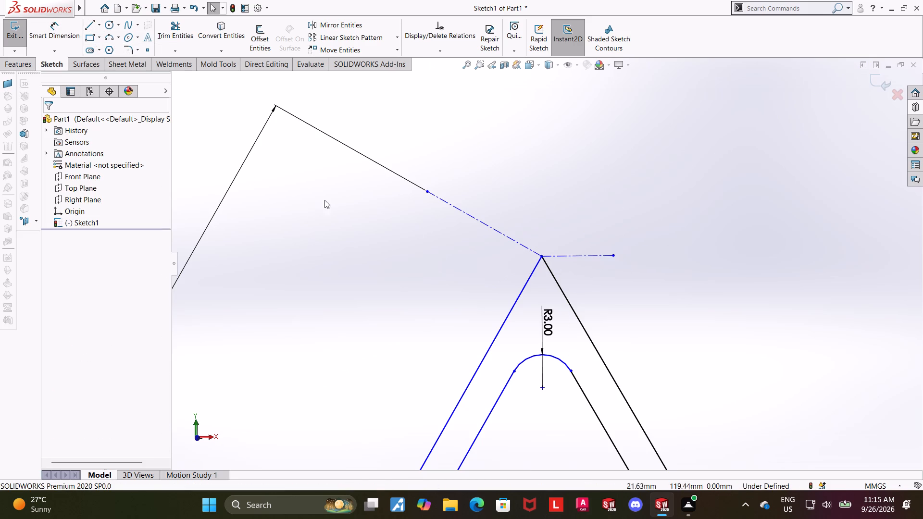
pyautogui.press('Escape')
# Dimension the vertical distance from the horizontal apex centerline to the base's lower line as 110 mm.
pyautogui.click(59, 40)
pyautogui.click(595, 257)
pyautogui.scroll(14, 598, 257)
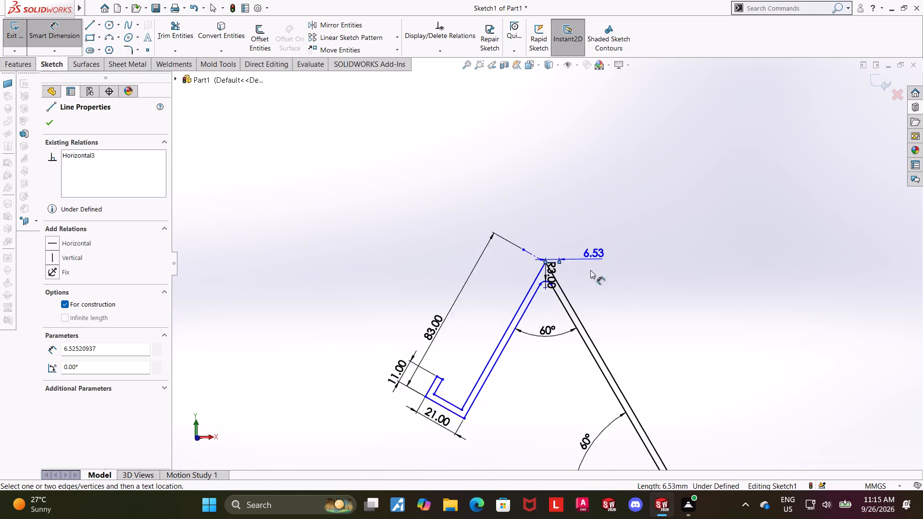
pyautogui.scroll(2, 590, 270)
pyautogui.scroll(-3, 527, 346)
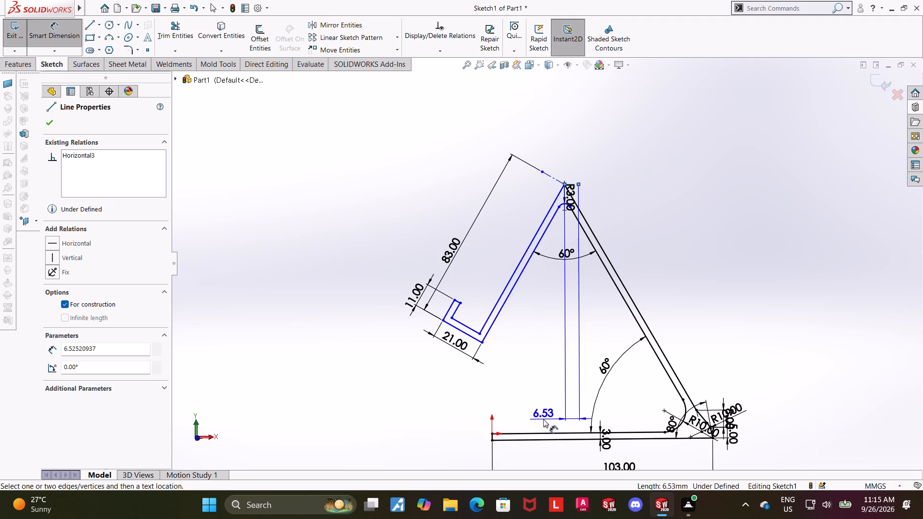
pyautogui.click(545, 439)
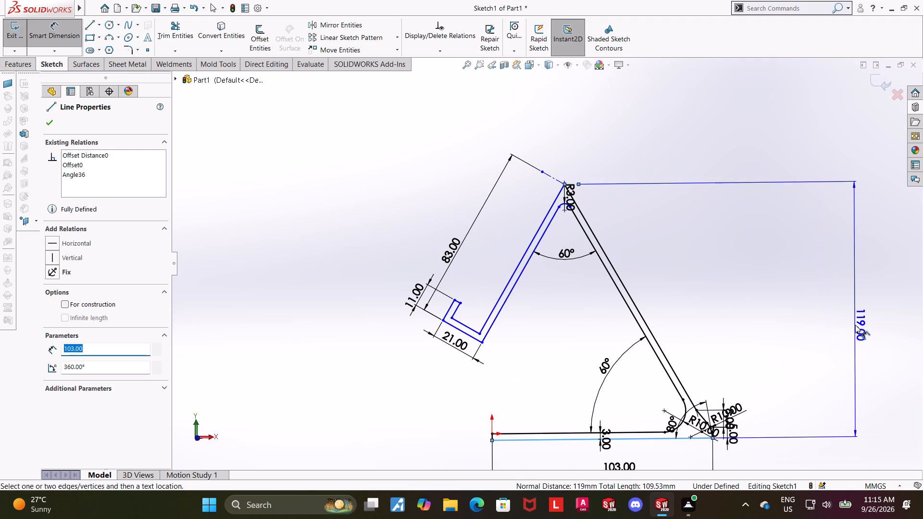
pyautogui.click(855, 325)
pyautogui.write('110')
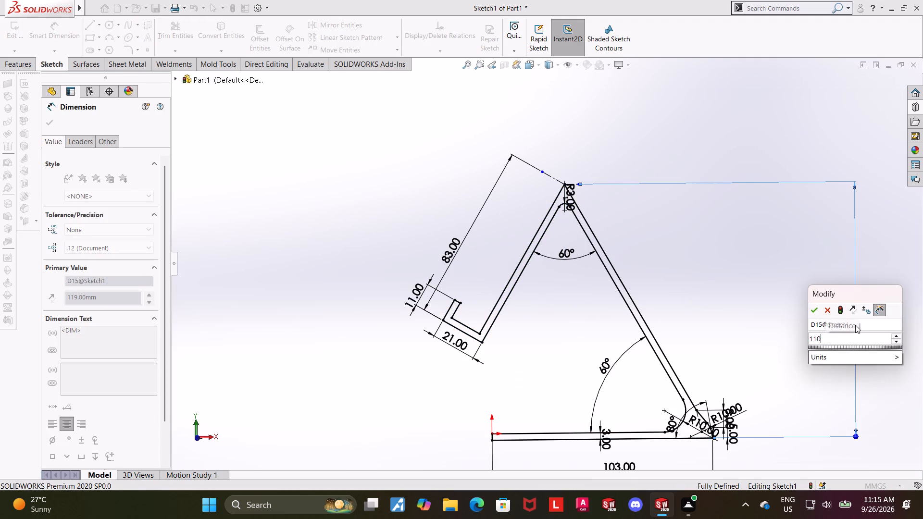
pyautogui.press('Return')
pyautogui.press('Escape')
pyautogui.press('Escape')
# Rearrange the apex R3, 80° angle and inner-bend R10 dimensions so their texts are spread apart and readable.
pyautogui.scroll(3, 772, 394)
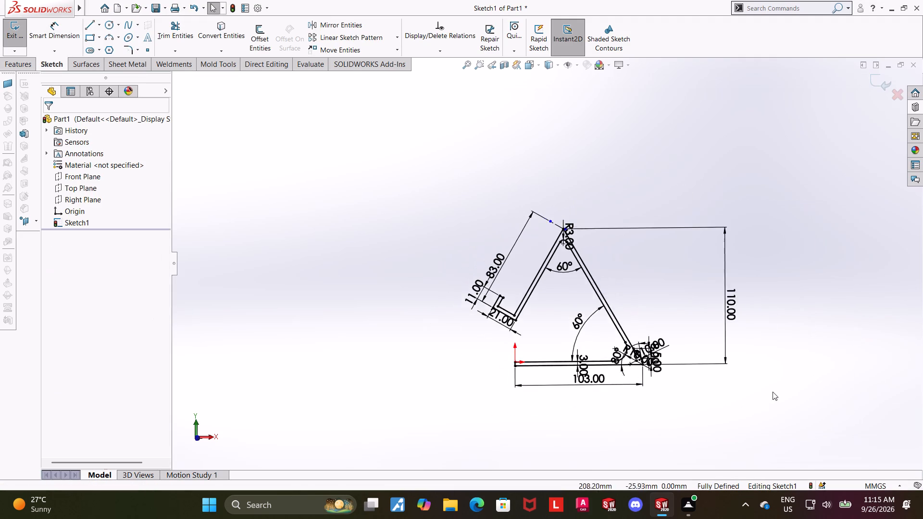
pyautogui.scroll(-3, 729, 396)
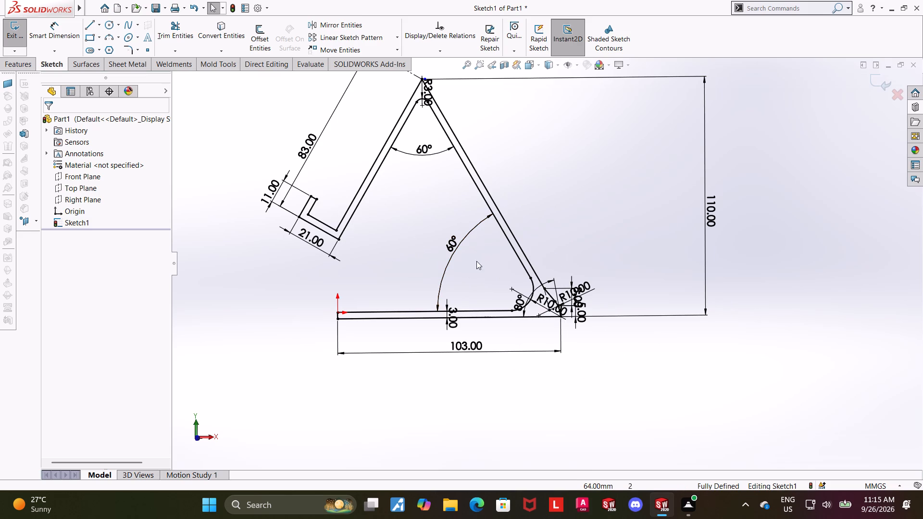
pyautogui.scroll(2, 478, 266)
pyautogui.scroll(-2, 458, 190)
pyautogui.scroll(-2, 485, 139)
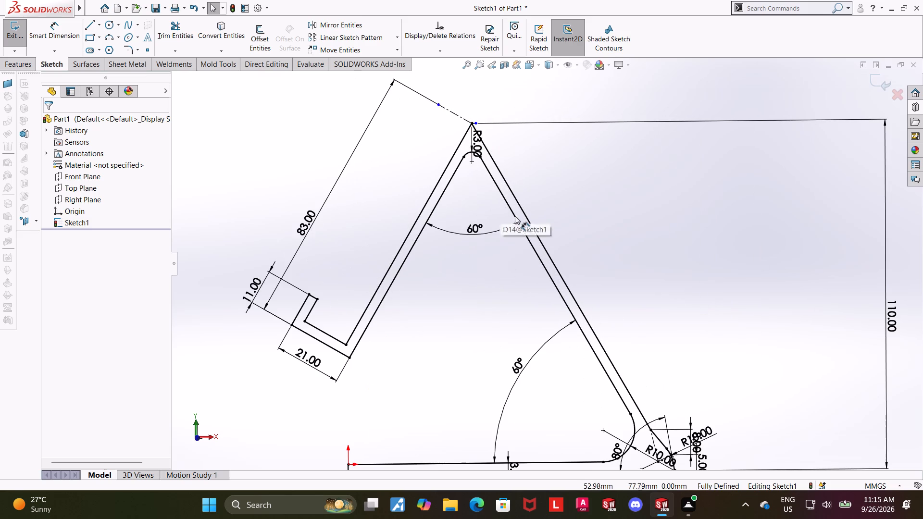
pyautogui.moveTo(477, 144); pyautogui.dragTo(473, 191)
pyautogui.click(702, 194)
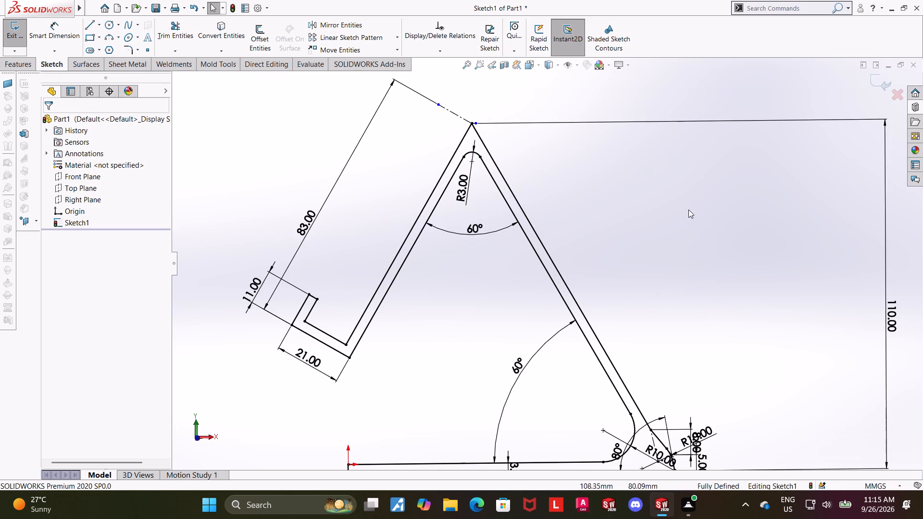
pyautogui.scroll(2, 656, 247)
pyautogui.scroll(-2, 576, 362)
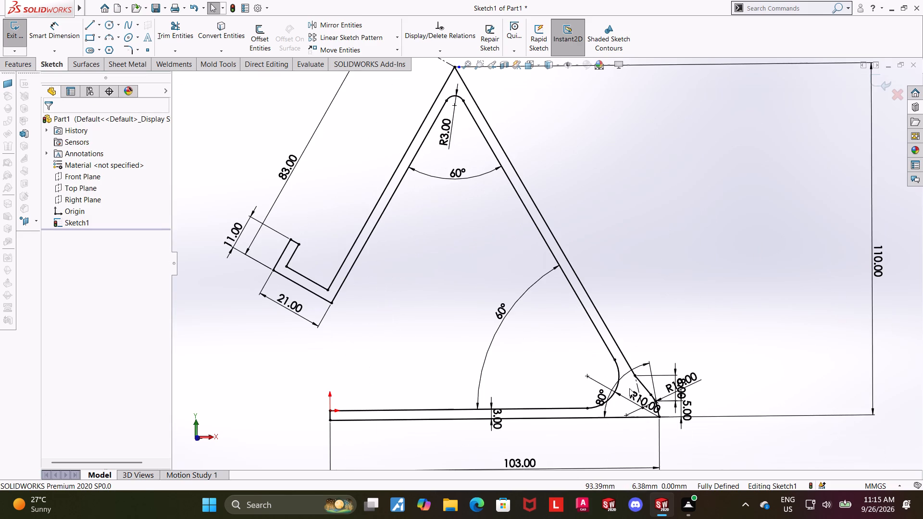
pyautogui.moveTo(597, 402); pyautogui.dragTo(523, 355)
pyautogui.moveTo(647, 403); pyautogui.dragTo(601, 426)
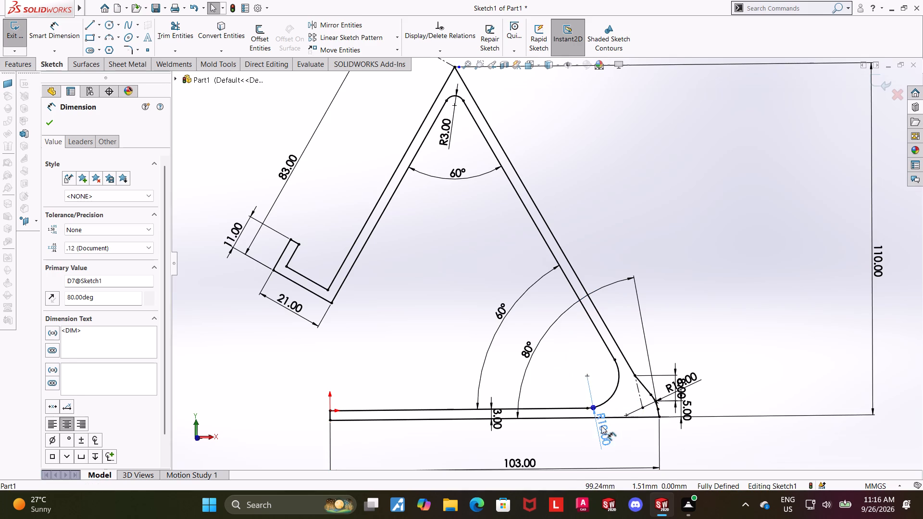
pyautogui.moveTo(601, 426); pyautogui.dragTo(595, 429)
pyautogui.click(727, 369)
# Check the whole dimensioned profile and exit the sketch.
pyautogui.scroll(-6, 687, 396)
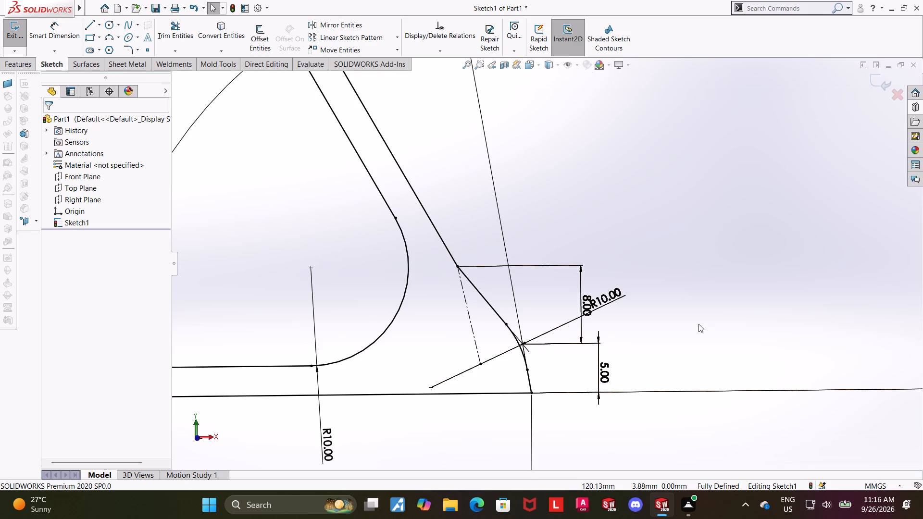
pyautogui.scroll(6, 704, 326)
pyautogui.scroll(5, 616, 296)
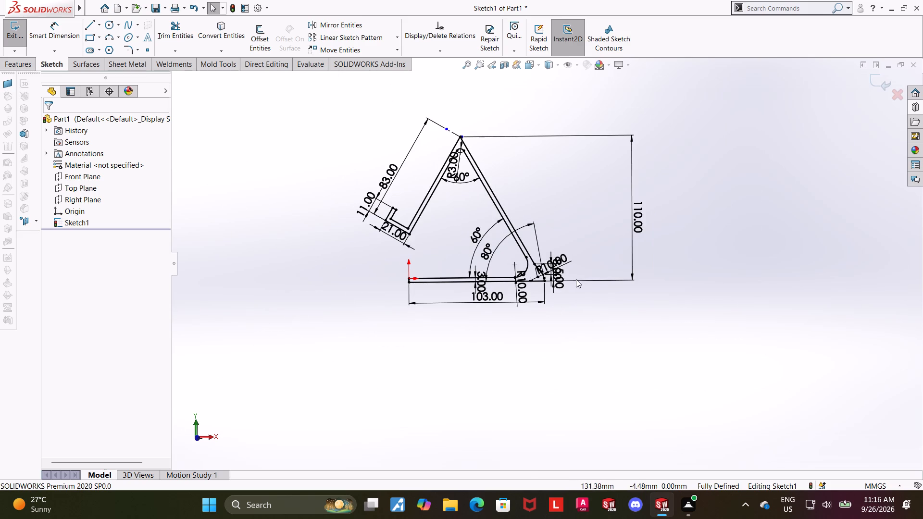
pyautogui.scroll(-2, 472, 189)
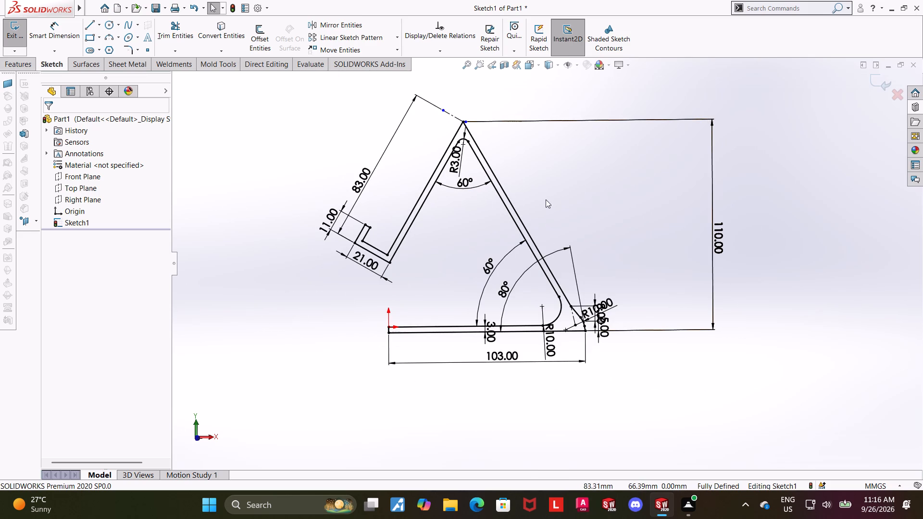
pyautogui.click(871, 81)
# Extrude the bent-strip profile with a Mid Plane end condition to a depth of 45+15 mm.
pyautogui.moveTo(701, 199); pyautogui.dragTo(731, 208, button='middle')
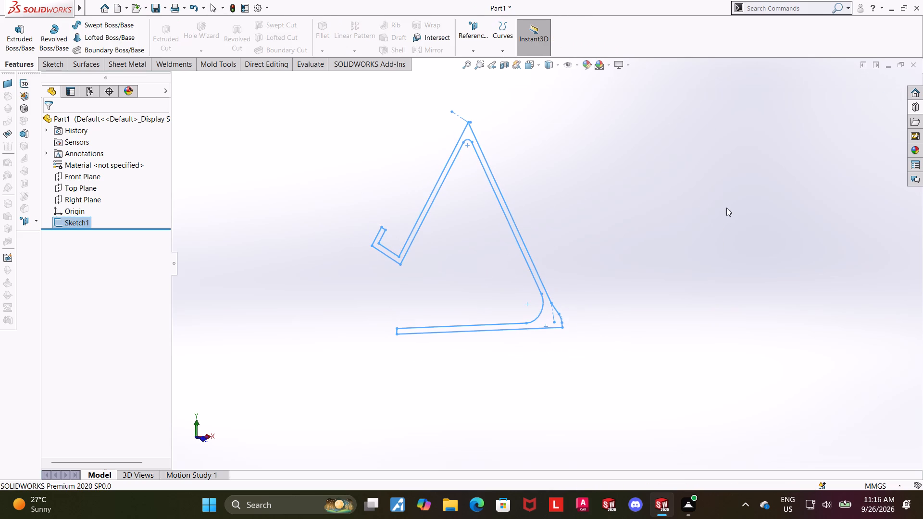
pyautogui.click(33, 30)
pyautogui.click(91, 153)
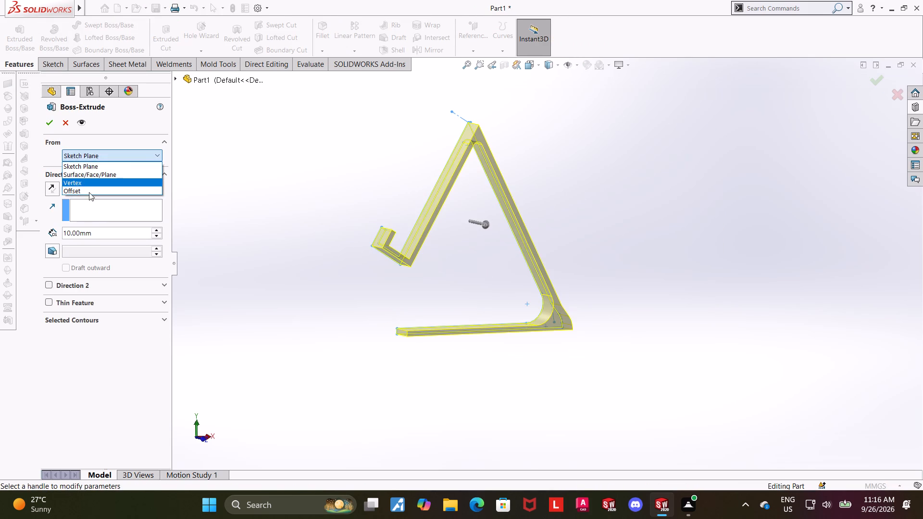
pyautogui.click(311, 174)
pyautogui.click(108, 190)
pyautogui.click(80, 237)
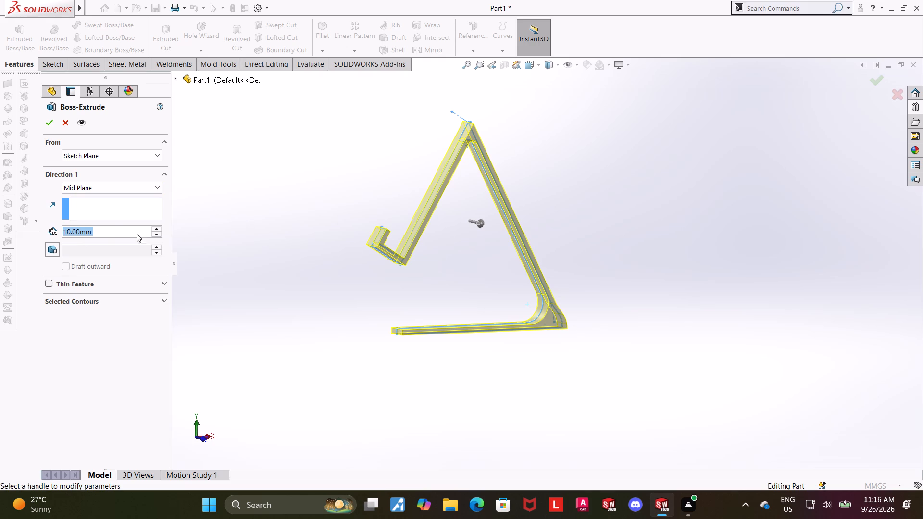
pyautogui.write('22.')
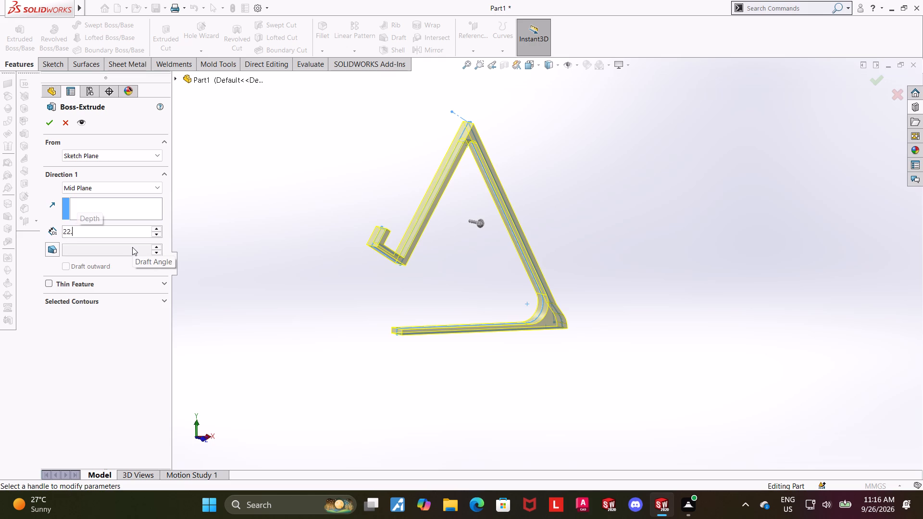
pyautogui.press('BackSpace')
pyautogui.press('BackSpace')
pyautogui.press('BackSpace')
pyautogui.press('BackSpace')
pyautogui.write('45')
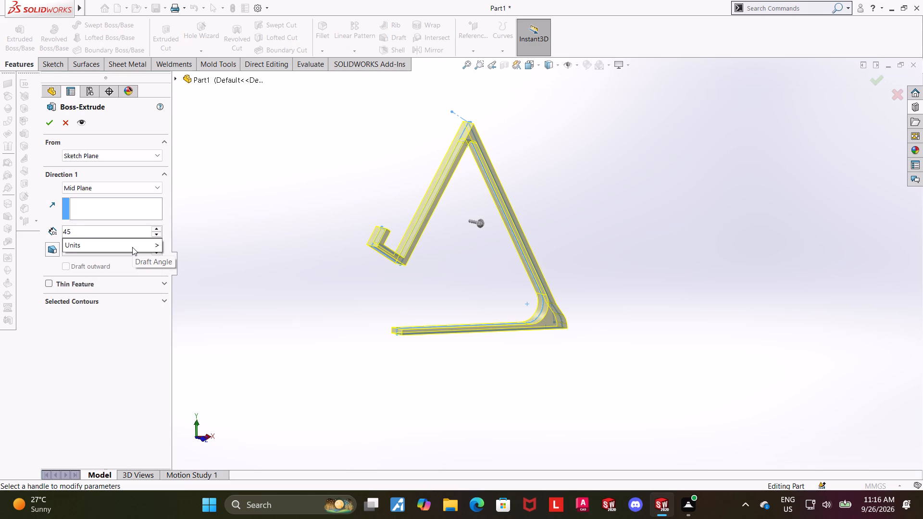
pyautogui.write('+15')
pyautogui.press('Return')
pyautogui.click(49, 117)
pyautogui.click(210, 339)
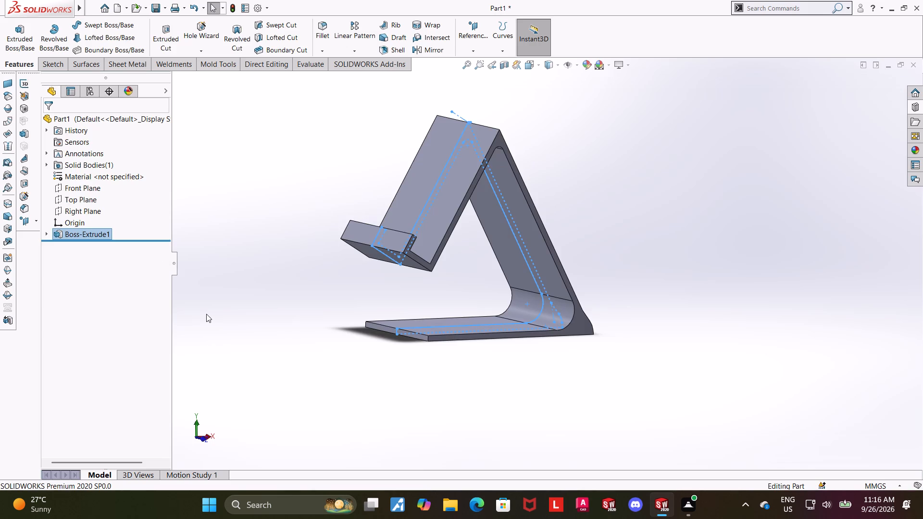
# Start a new sketch on the Right Plane and view it face-on.
pyautogui.moveTo(222, 300); pyautogui.dragTo(182, 285, button='middle')
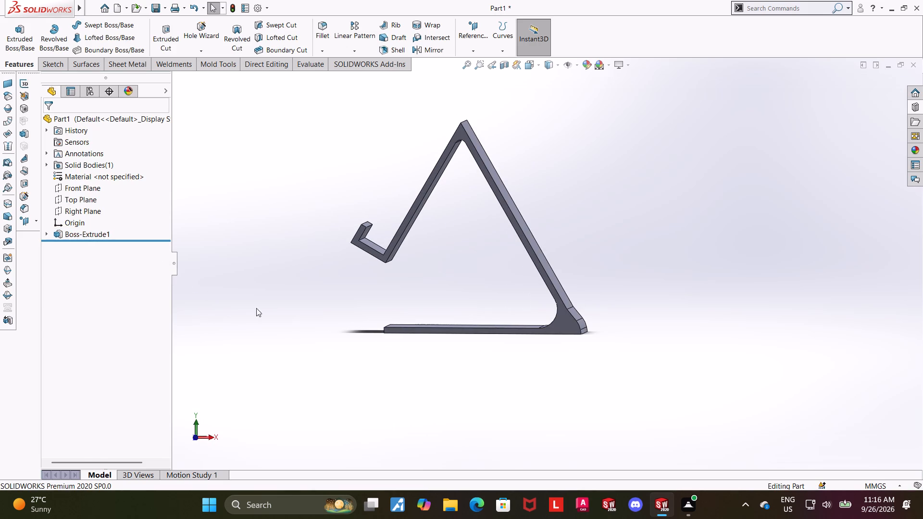
pyautogui.moveTo(331, 341); pyautogui.dragTo(337, 338, button='middle')
pyautogui.moveTo(364, 321); pyautogui.dragTo(469, 333, button='middle')
pyautogui.scroll(1, 465, 333)
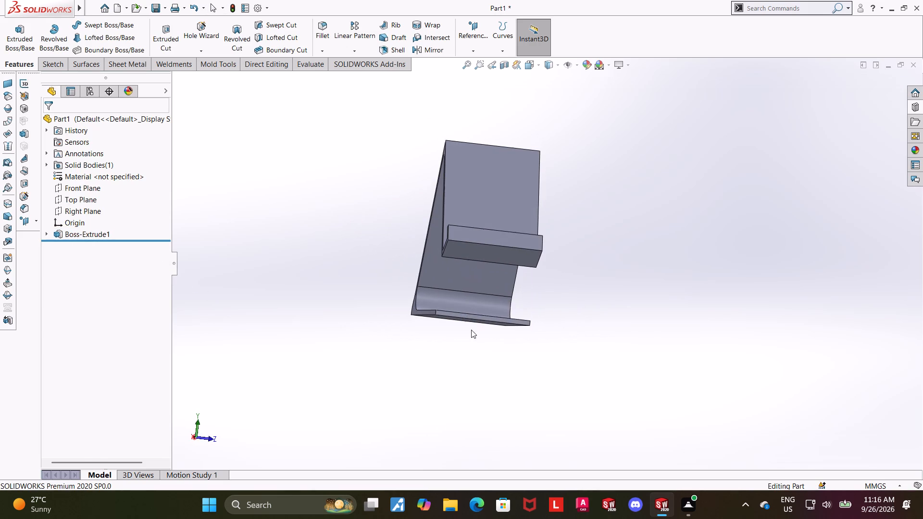
pyautogui.moveTo(555, 304); pyautogui.dragTo(499, 305, button='middle')
pyautogui.scroll(1, 552, 304)
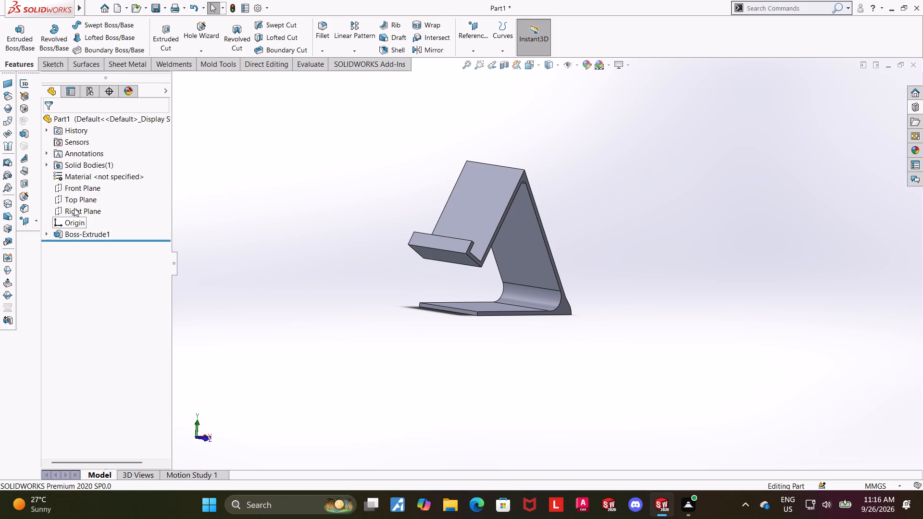
pyautogui.click(74, 208)
pyautogui.click(86, 198)
pyautogui.click(89, 249)
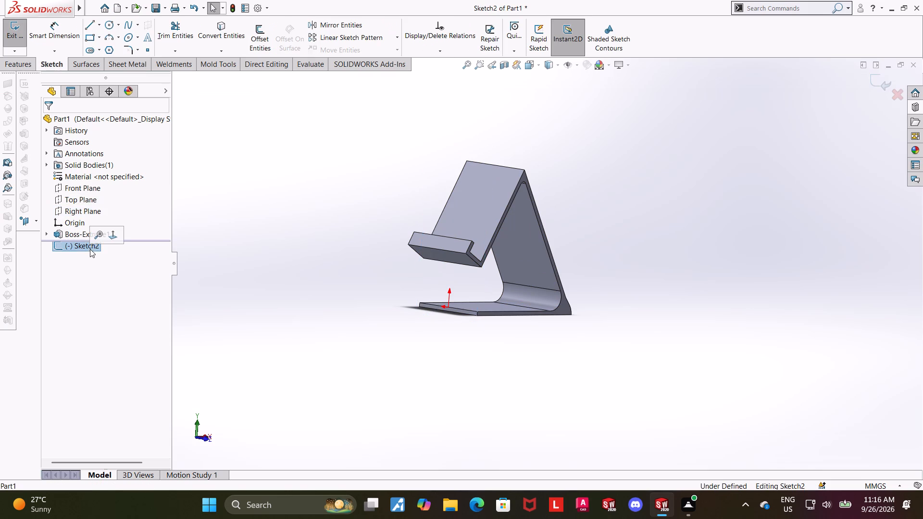
pyautogui.click(110, 240)
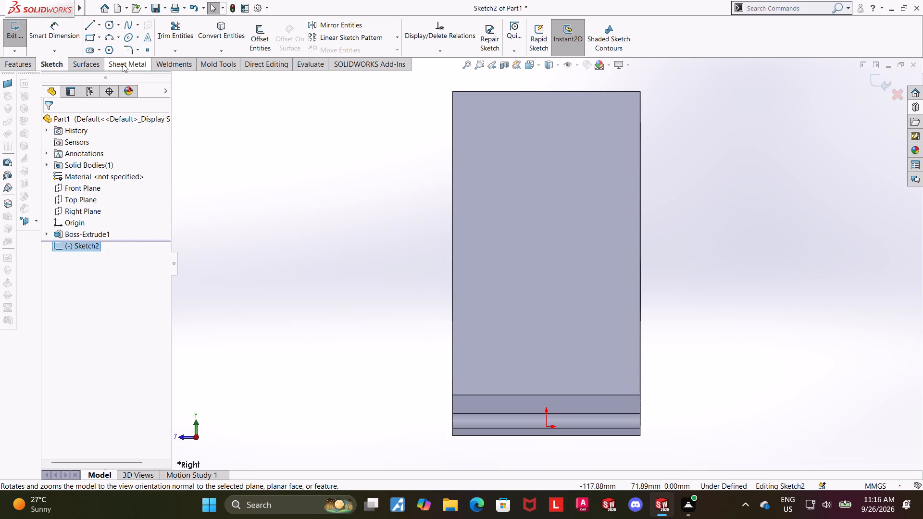
# Draw a center rectangle about 40 mm wide and 10 mm high, centred directly above the origin.
pyautogui.click(100, 38)
pyautogui.click(103, 62)
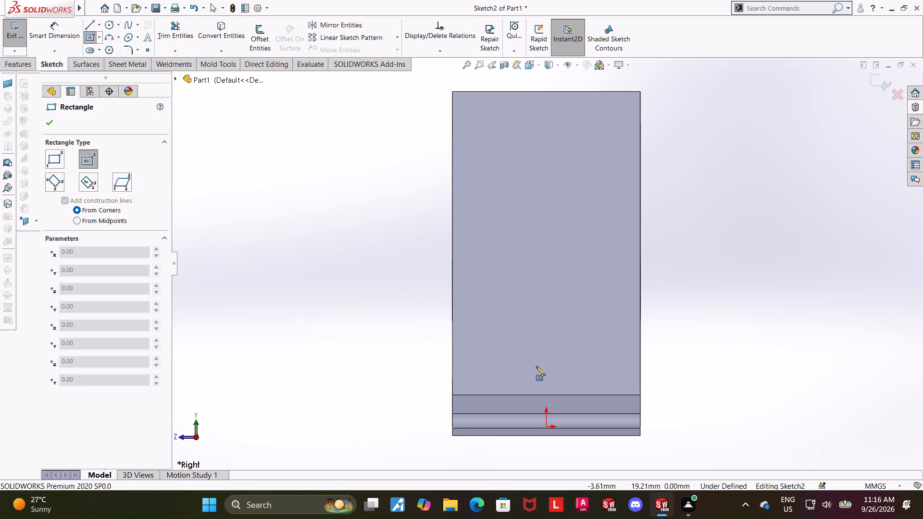
pyautogui.click(548, 371)
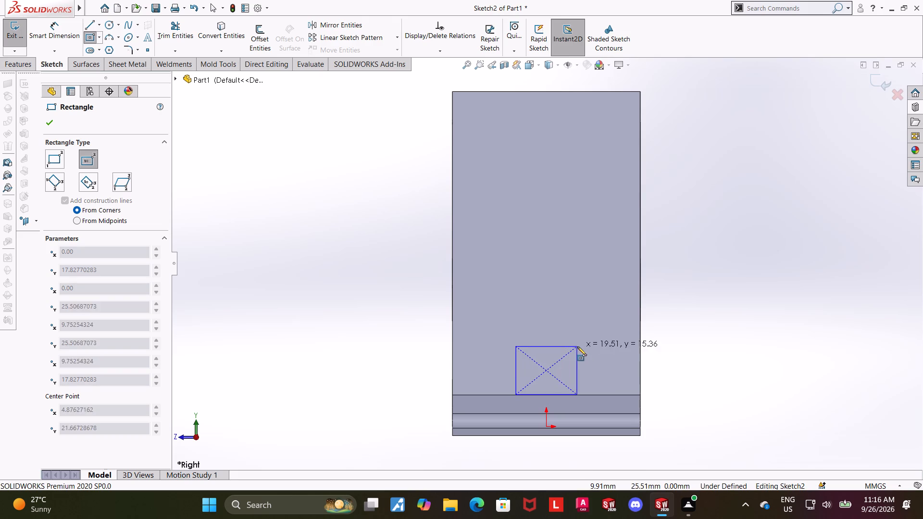
pyautogui.click(609, 355)
pyautogui.press('Escape')
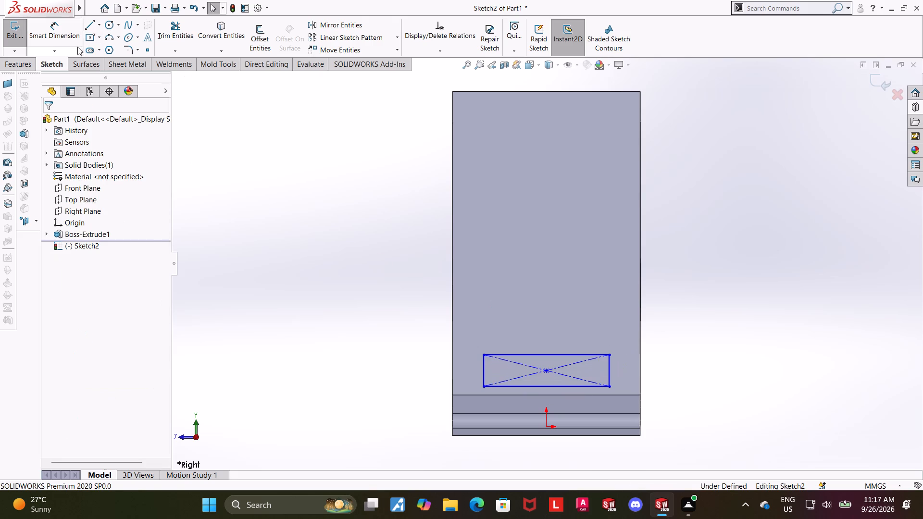
# Dimension the rectangle's lower edge 5 mm above the bottom edge of the stand's base.
pyautogui.click(68, 35)
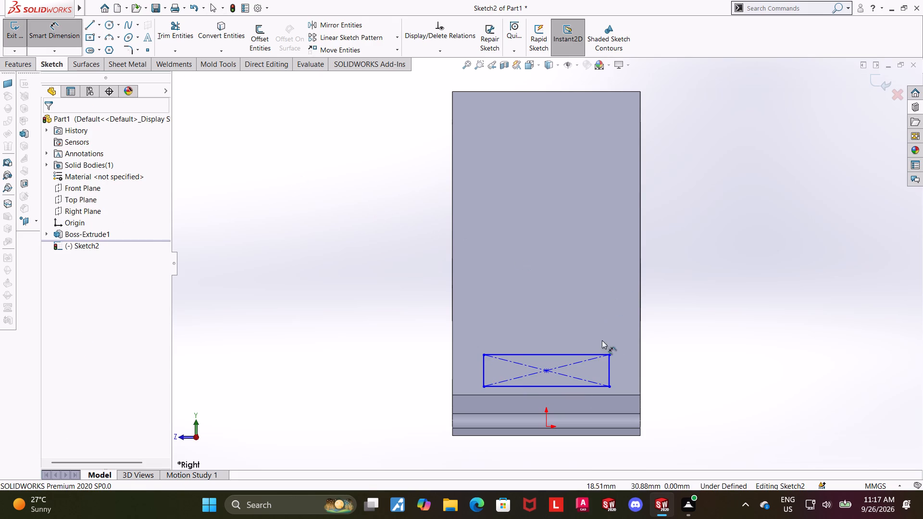
pyautogui.click(586, 388)
pyautogui.click(608, 436)
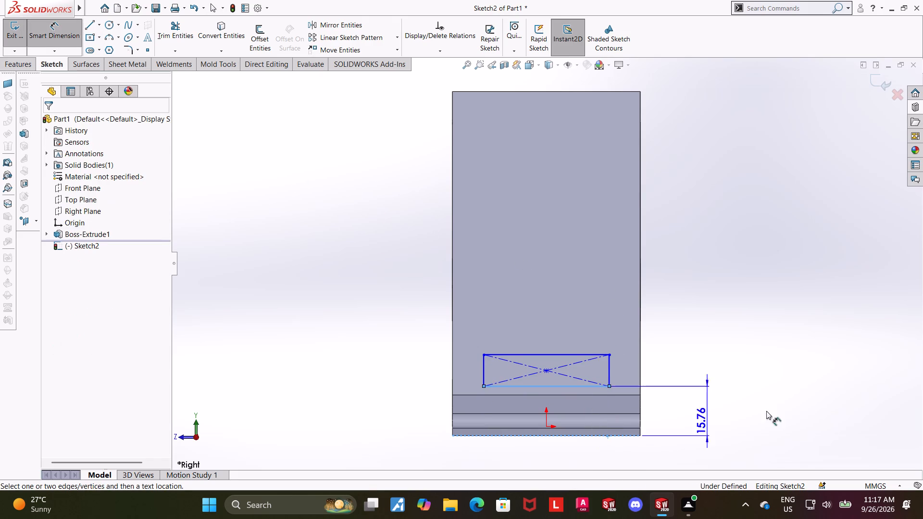
pyautogui.click(777, 408)
pyautogui.press('5')
pyautogui.press('Return')
pyautogui.press('Escape')
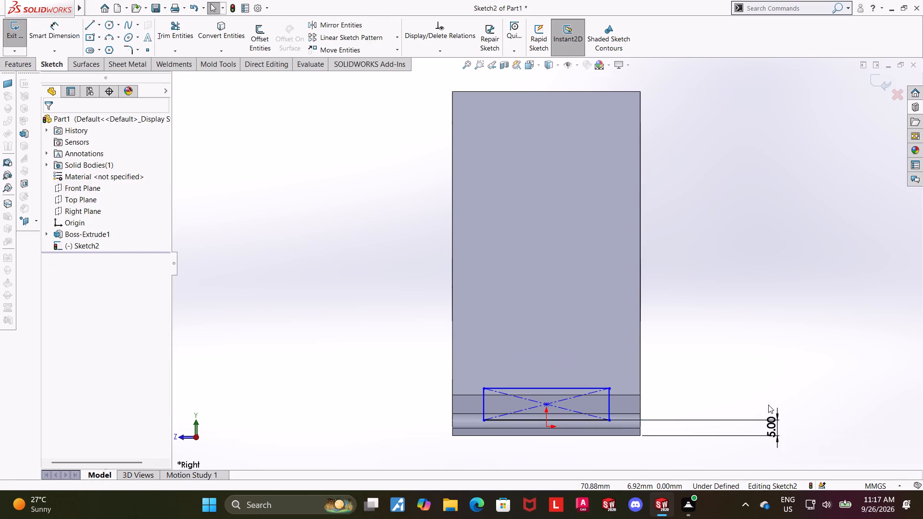
pyautogui.press('Escape')
# Dimension the rectangle's height as 8 mm.
pyautogui.click(62, 42)
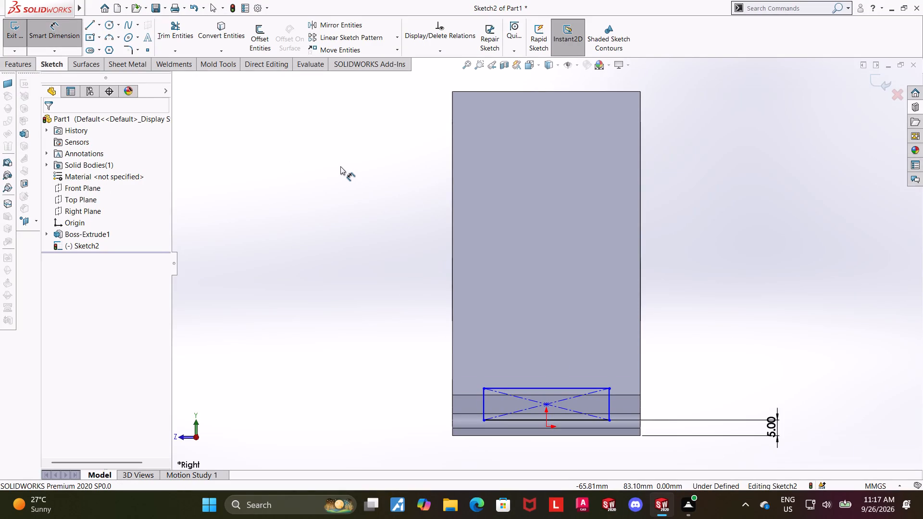
pyautogui.click(611, 408)
pyautogui.click(693, 408)
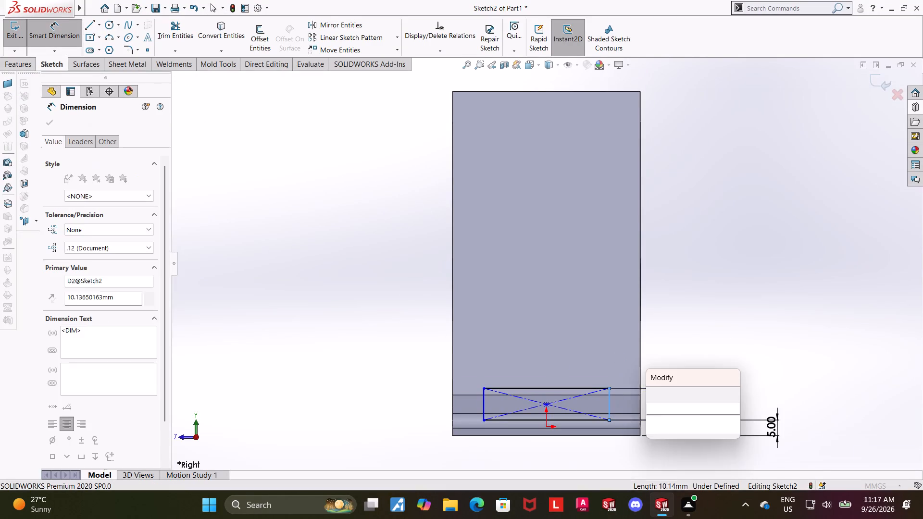
pyautogui.press('8')
pyautogui.press('Return')
pyautogui.press('Escape')
pyautogui.press('Escape')
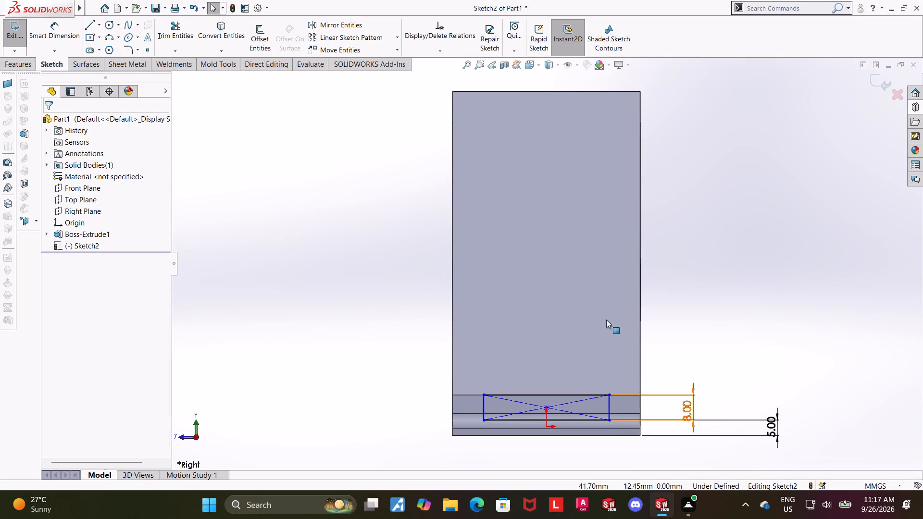
# Dimension the rectangle's width as 15 mm.
pyautogui.click(47, 43)
pyautogui.click(528, 395)
pyautogui.click(532, 365)
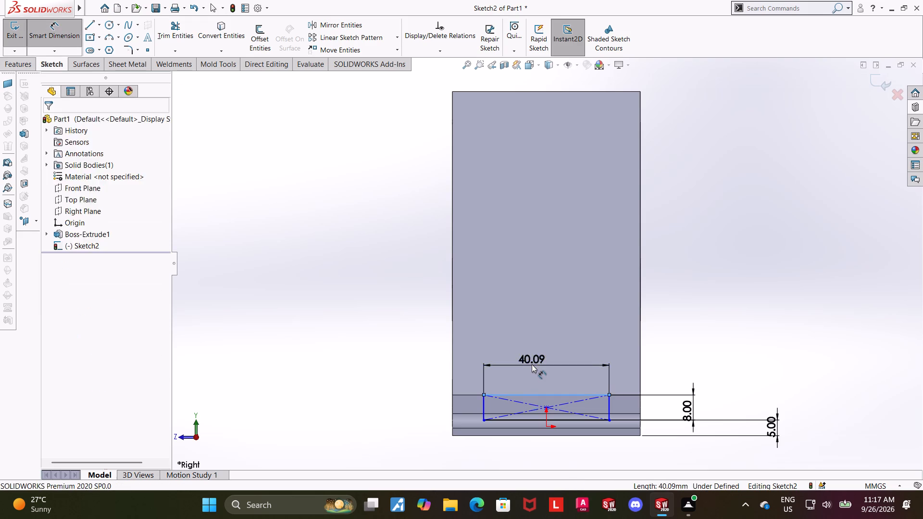
pyautogui.write('15')
pyautogui.press('Return')
pyautogui.press('Escape')
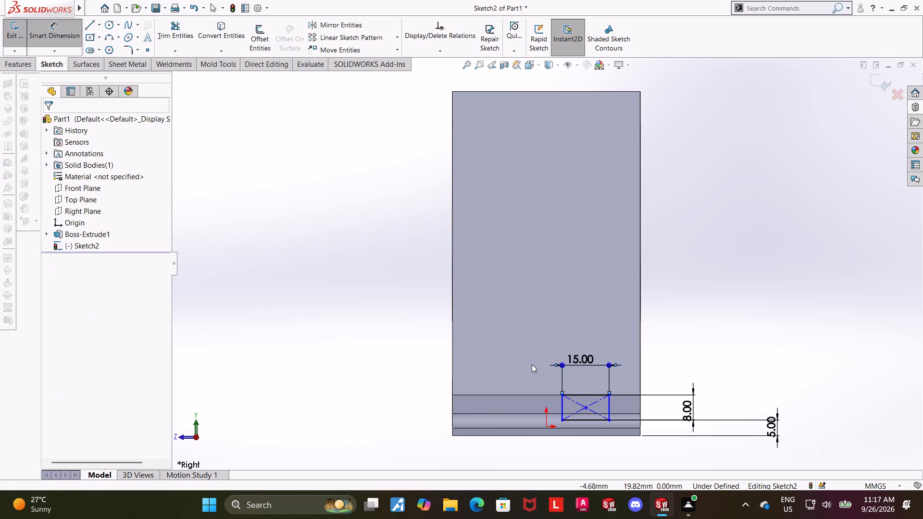
pyautogui.press('Escape')
# Add a Vertical relation between the rectangle's center point and the origin, and exit the sketch.
pyautogui.click(586, 408)
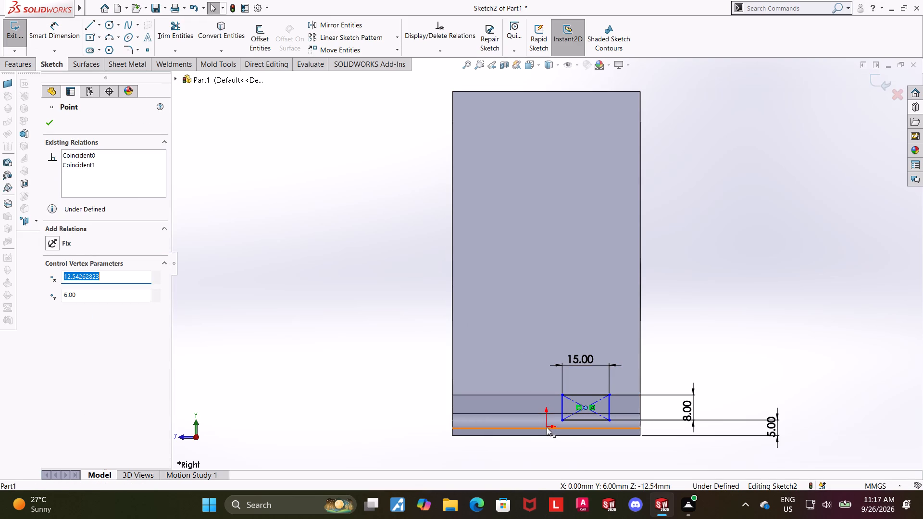
pyautogui.keyDown('ctrl'); pyautogui.click(546, 426); pyautogui.keyUp('ctrl')
pyautogui.click(50, 302)
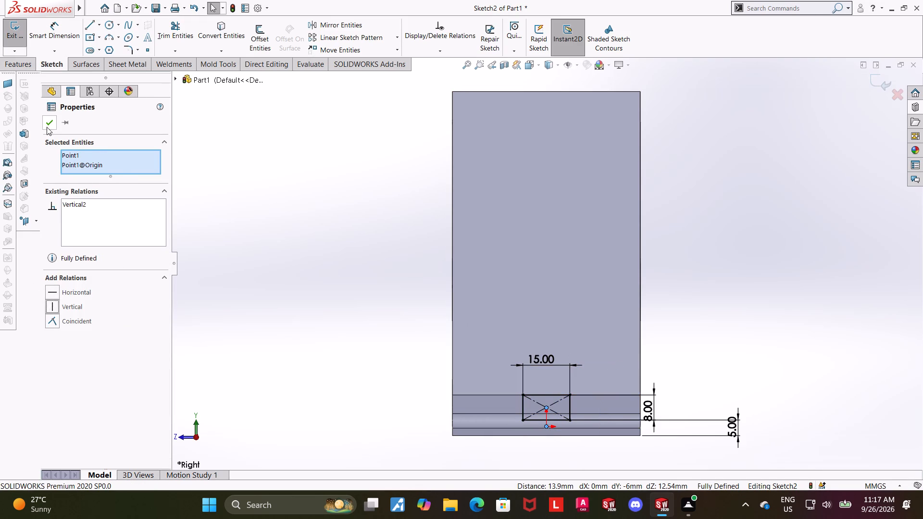
pyautogui.click(50, 122)
pyautogui.click(761, 232)
pyautogui.click(871, 82)
# Cut-extrude the rectangle Through All in the reversed direction to make an opening through the stand's rear bend.
pyautogui.scroll(5, 751, 231)
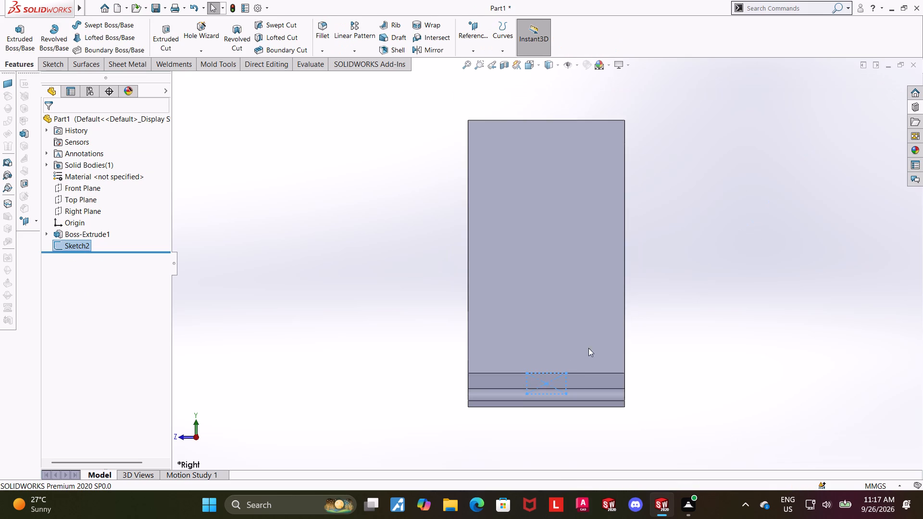
pyautogui.moveTo(598, 350); pyautogui.dragTo(662, 334, button='middle')
pyautogui.moveTo(798, 313); pyautogui.dragTo(819, 349, button='middle')
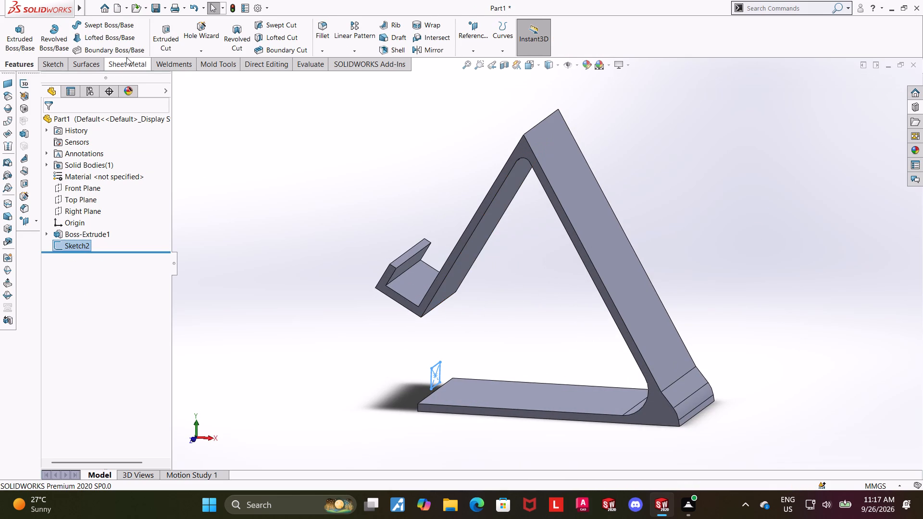
pyautogui.click(167, 32)
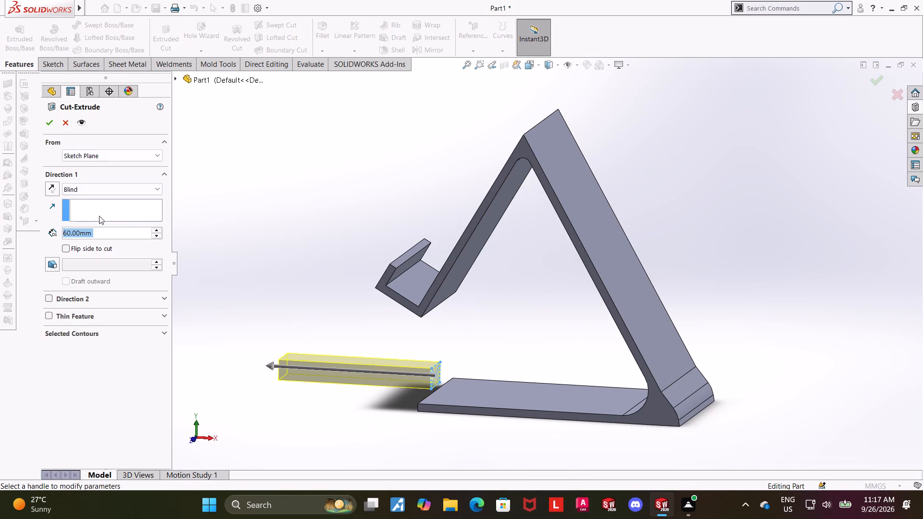
pyautogui.press('Escape')
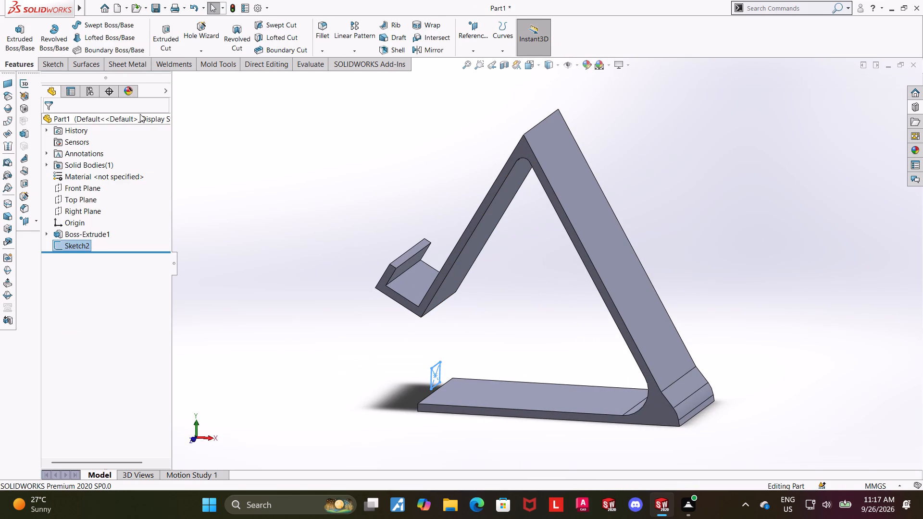
pyautogui.click(173, 37)
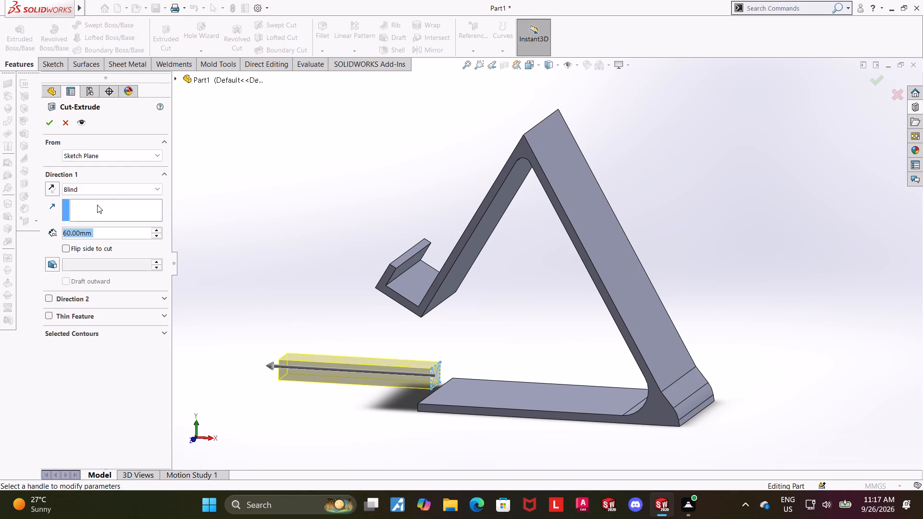
pyautogui.click(94, 188)
pyautogui.click(88, 209)
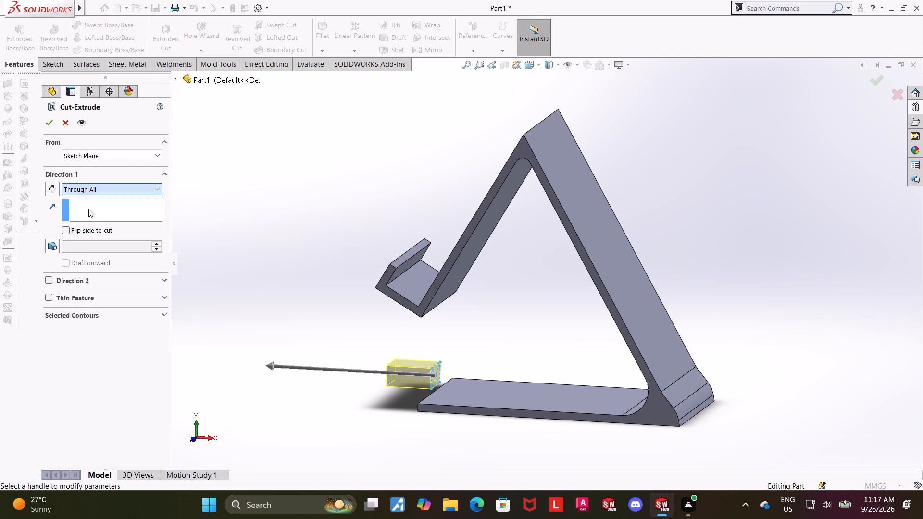
pyautogui.click(53, 190)
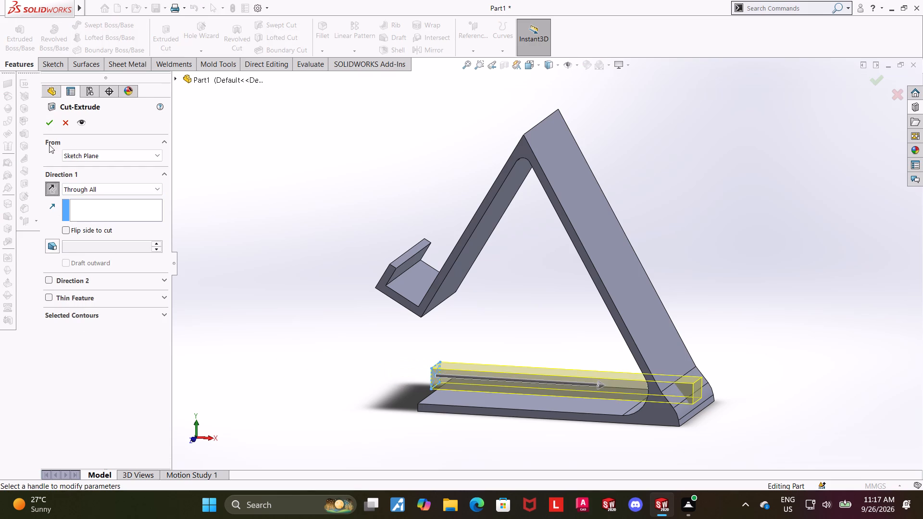
pyautogui.click(48, 124)
pyautogui.click(788, 244)
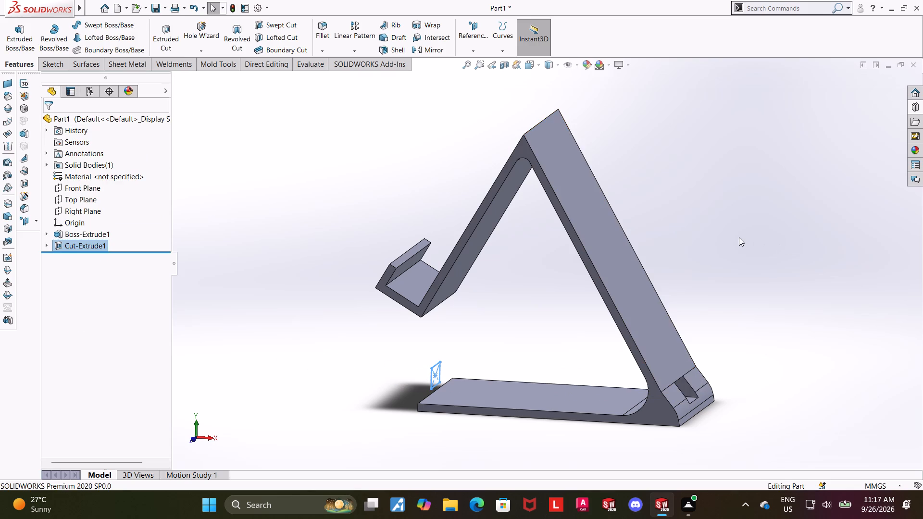
# Start a new sketch on the outer face of the hook's lip and view it face-on.
pyautogui.scroll(3, 734, 238)
pyautogui.moveTo(653, 274); pyautogui.dragTo(742, 275, button='middle')
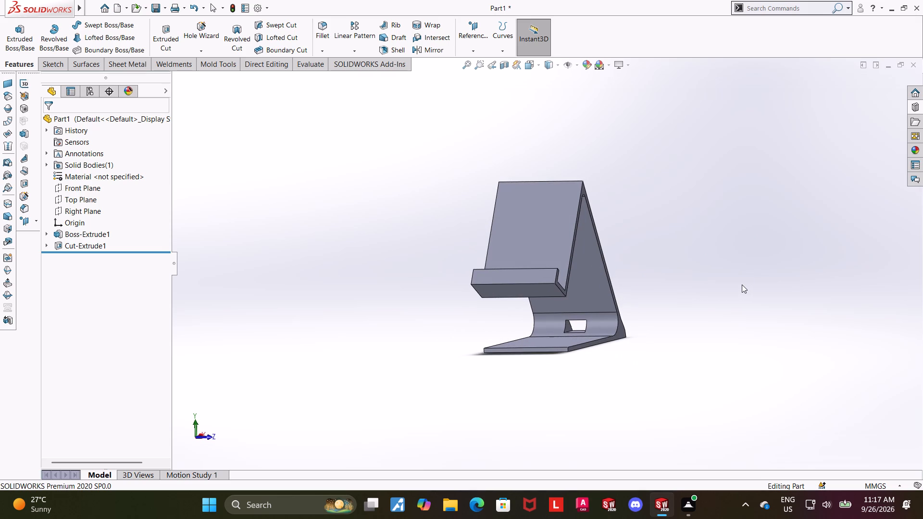
pyautogui.scroll(1, 732, 285)
pyautogui.moveTo(678, 287); pyautogui.dragTo(668, 291, button='middle')
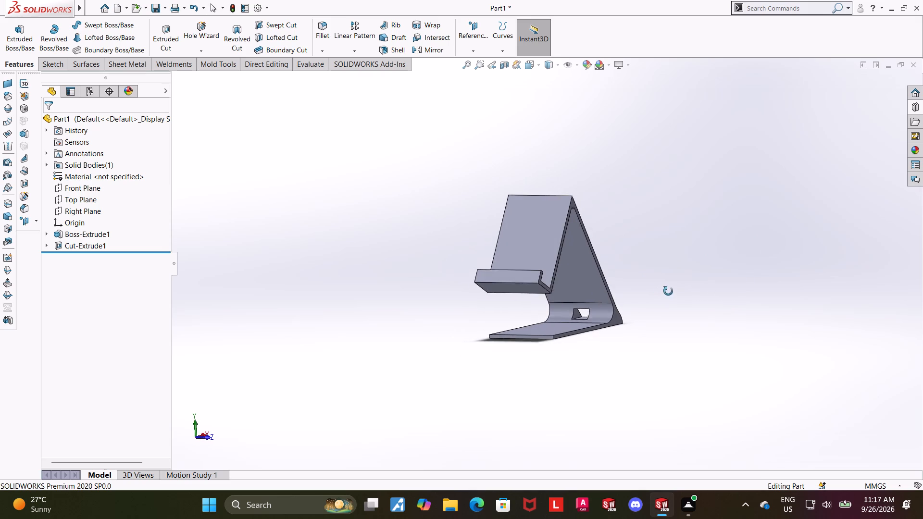
pyautogui.moveTo(668, 291); pyautogui.dragTo(672, 289, button='middle')
pyautogui.moveTo(677, 264); pyautogui.dragTo(736, 245, button='middle')
pyautogui.click(570, 264)
pyautogui.click(609, 237)
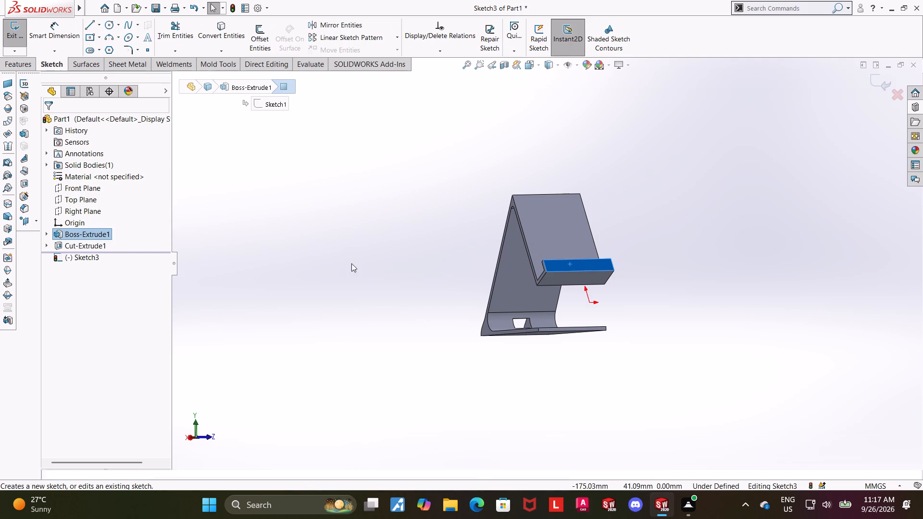
pyautogui.click(100, 256)
pyautogui.click(121, 246)
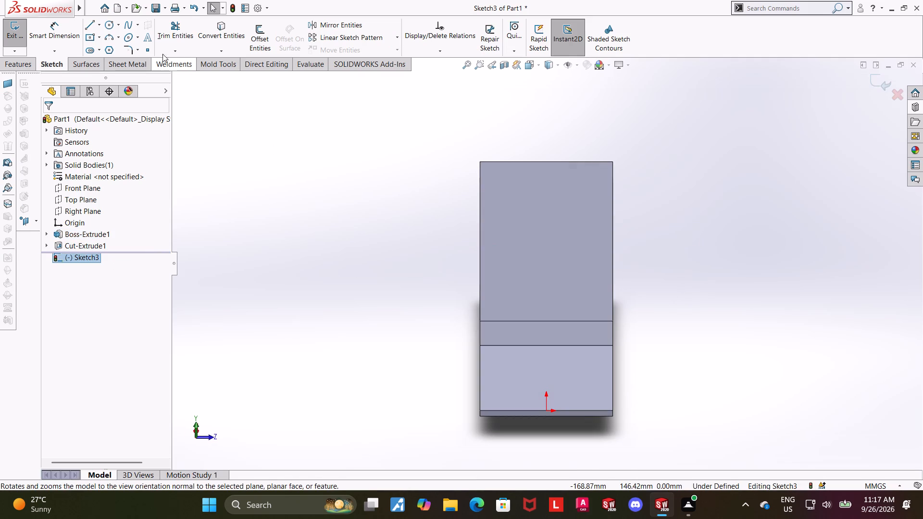
# Draw a center rectangle about 21 mm wide in the middle of the lip face, reaching its upper edge.
pyautogui.click(90, 38)
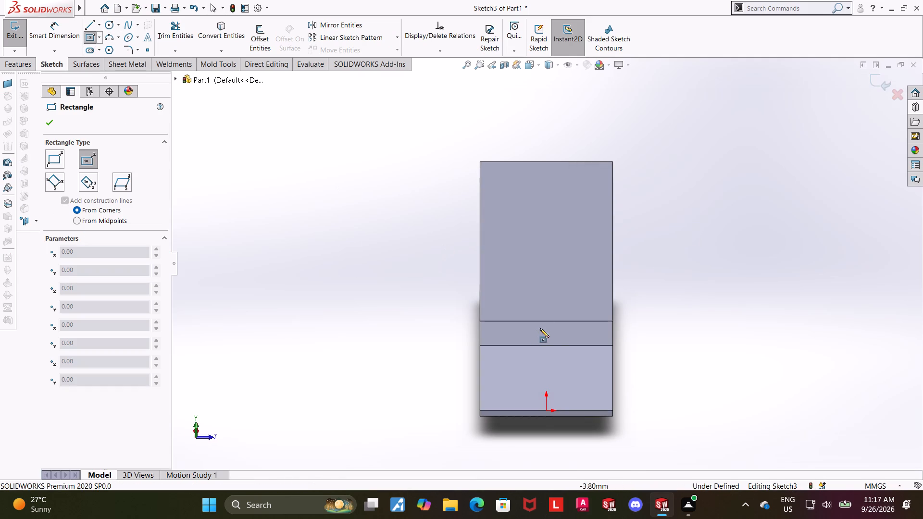
pyautogui.click(546, 333)
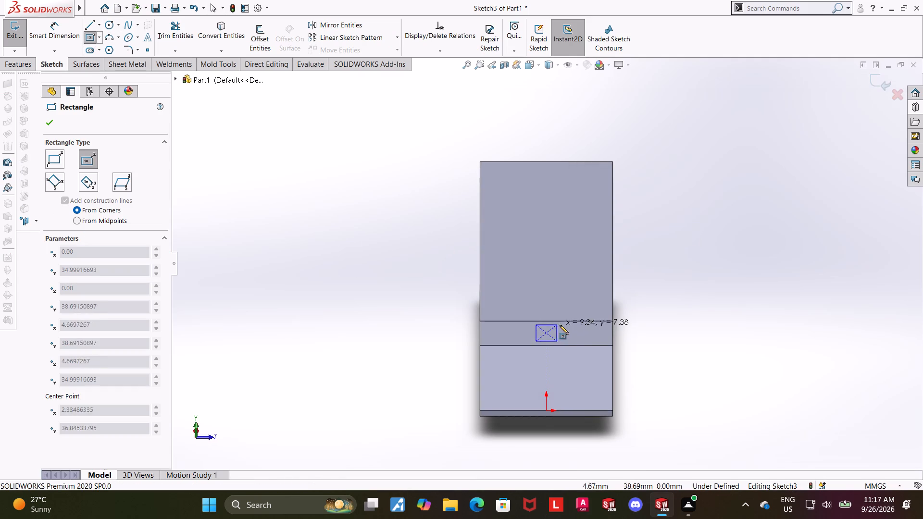
pyautogui.click(569, 321)
pyautogui.press('Escape')
pyautogui.press('Escape')
# Dimension the lip rectangle's width as 15 mm.
pyautogui.click(48, 34)
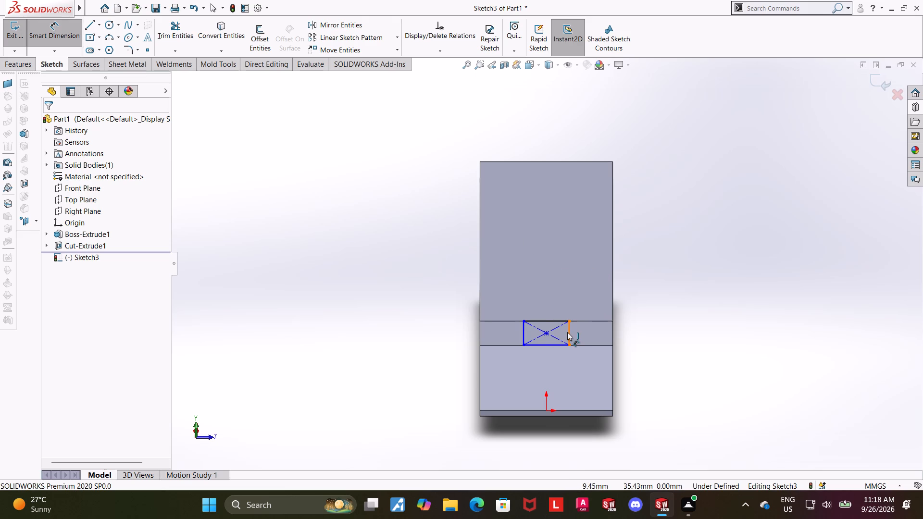
pyautogui.click(538, 323)
pyautogui.click(547, 296)
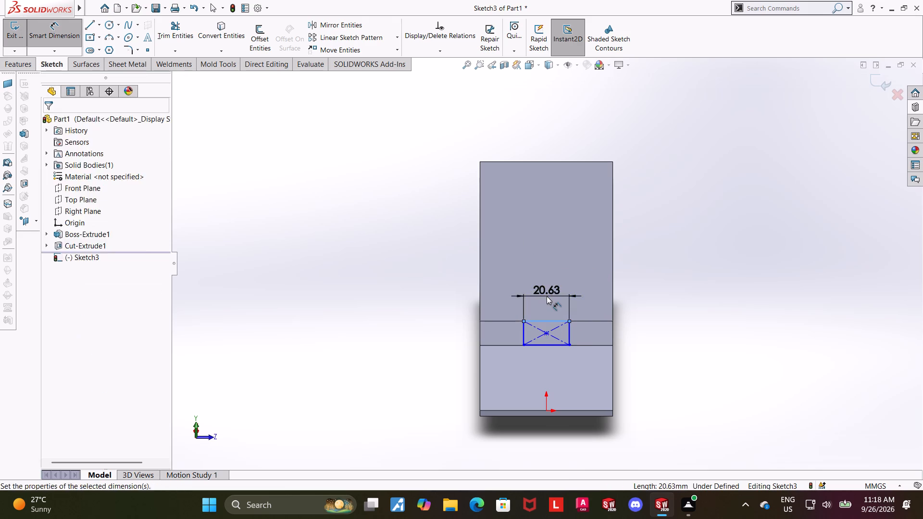
pyautogui.write('15')
pyautogui.press('Return')
pyautogui.press('Escape')
pyautogui.press('Escape')
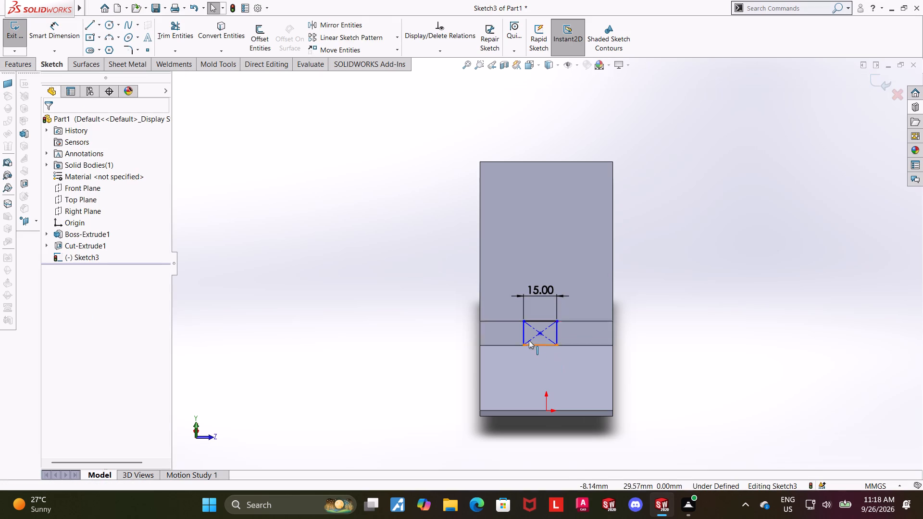
# Add a vertical relation between the lip rectangle's centre point and the origin.
pyautogui.click(541, 332)
pyautogui.keyDown('ctrl'); pyautogui.click(547, 411); pyautogui.keyUp('ctrl')
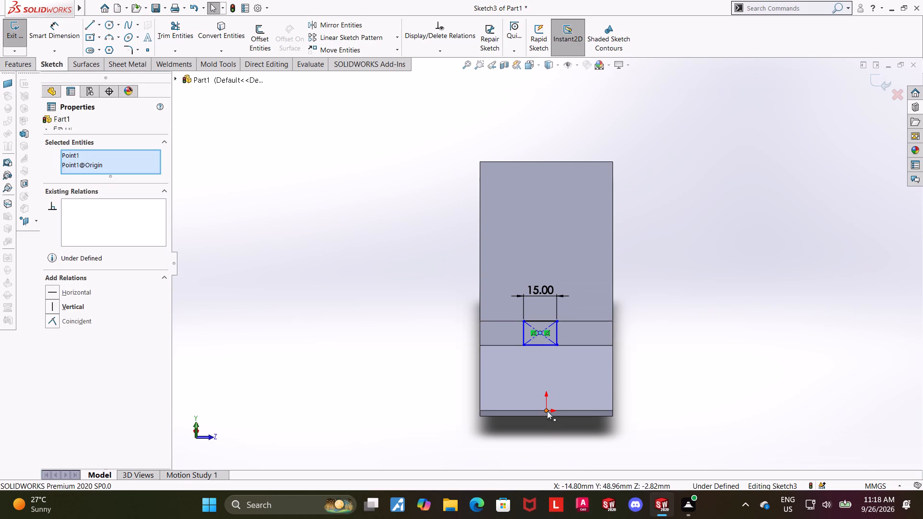
pyautogui.click(50, 305)
pyautogui.click(52, 125)
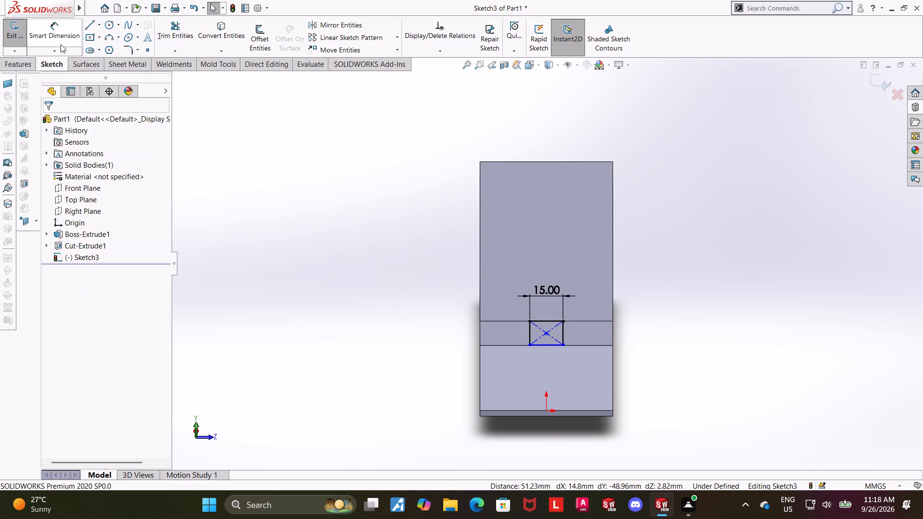
# Dimension the lip rectangle's height as 11 mm.
pyautogui.click(59, 42)
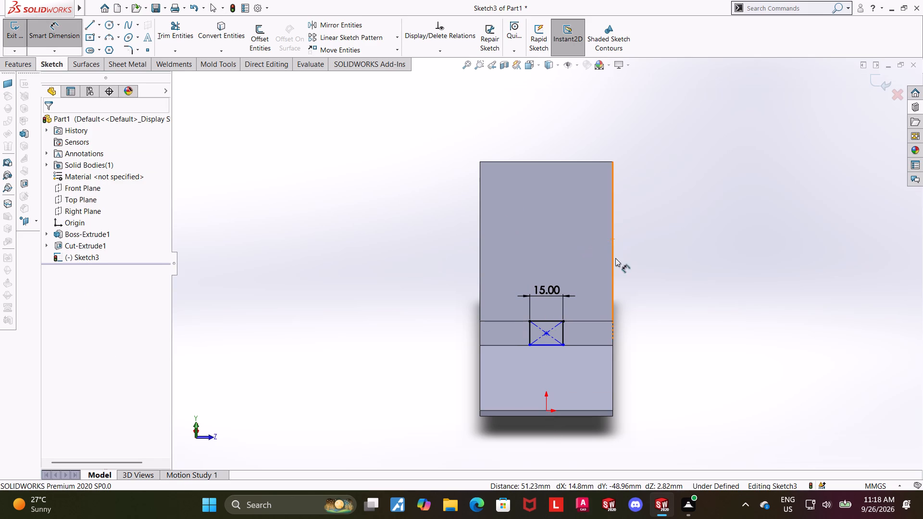
pyautogui.click(562, 334)
pyautogui.click(578, 333)
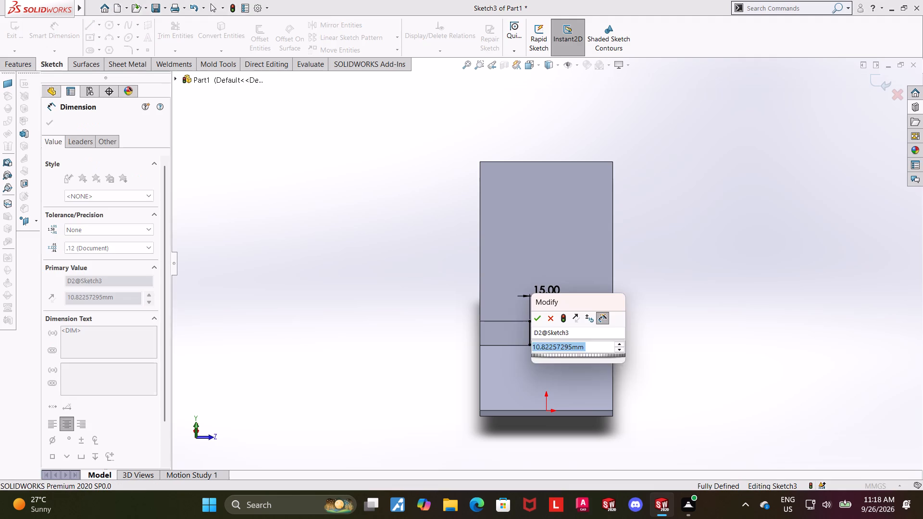
pyautogui.write('11')
pyautogui.press('Return')
pyautogui.press('Escape')
pyautogui.press('Escape')
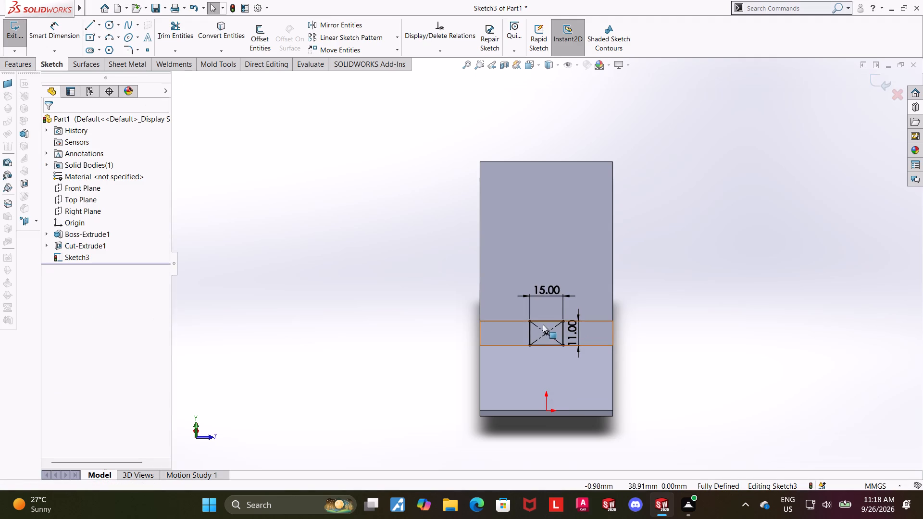
# Make the rectangle's upper side collinear with the lip's upper edge and exit the sketch.
pyautogui.click(543, 322)
pyautogui.keyDown('ctrl'); pyautogui.click(510, 321); pyautogui.keyUp('ctrl')
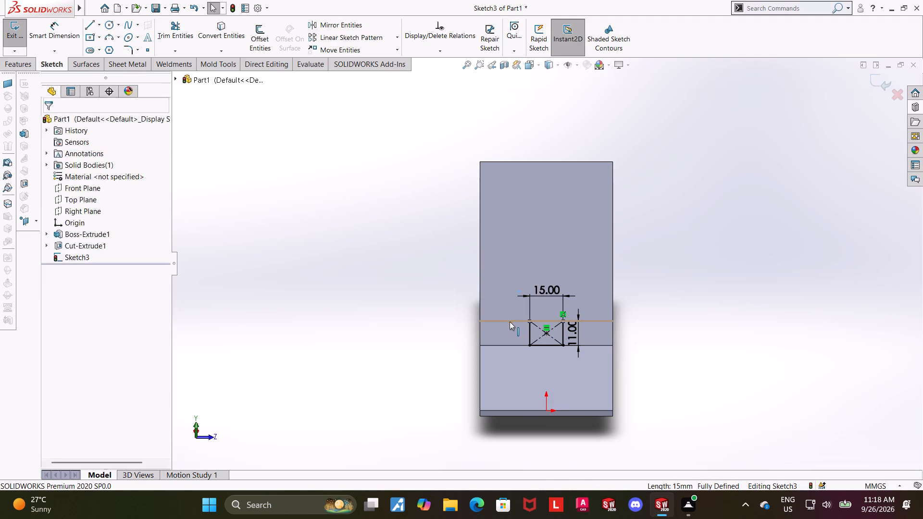
pyautogui.click(49, 289)
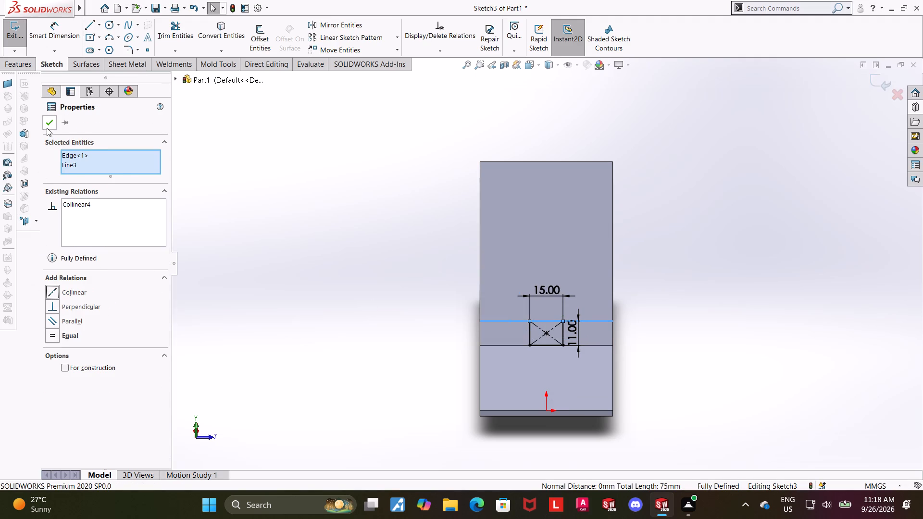
pyautogui.click(48, 126)
pyautogui.click(774, 306)
pyautogui.scroll(1, 774, 307)
pyautogui.moveTo(762, 308); pyautogui.dragTo(731, 315, button='middle')
pyautogui.scroll(1, 726, 313)
pyautogui.moveTo(715, 313); pyautogui.dragTo(680, 322, button='middle')
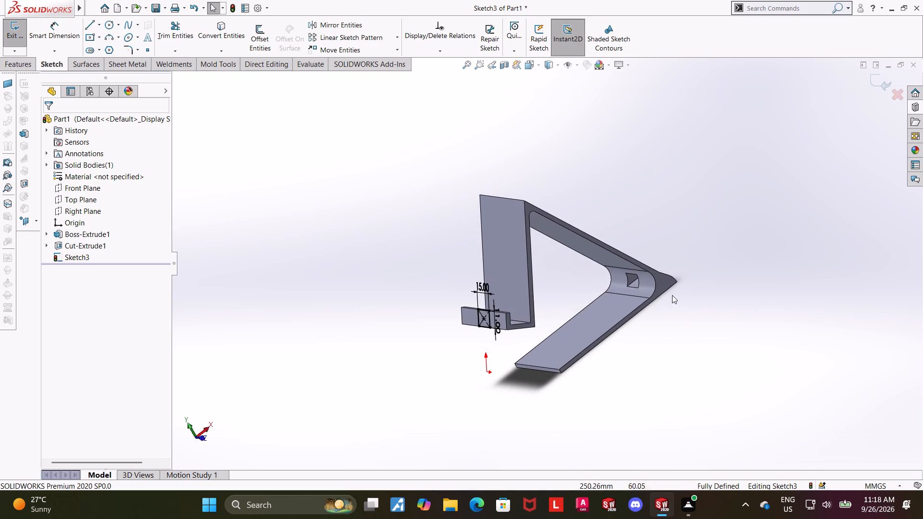
pyautogui.moveTo(668, 287); pyautogui.dragTo(636, 287, button='middle')
pyautogui.scroll(-3, 685, 229)
pyautogui.click(878, 85)
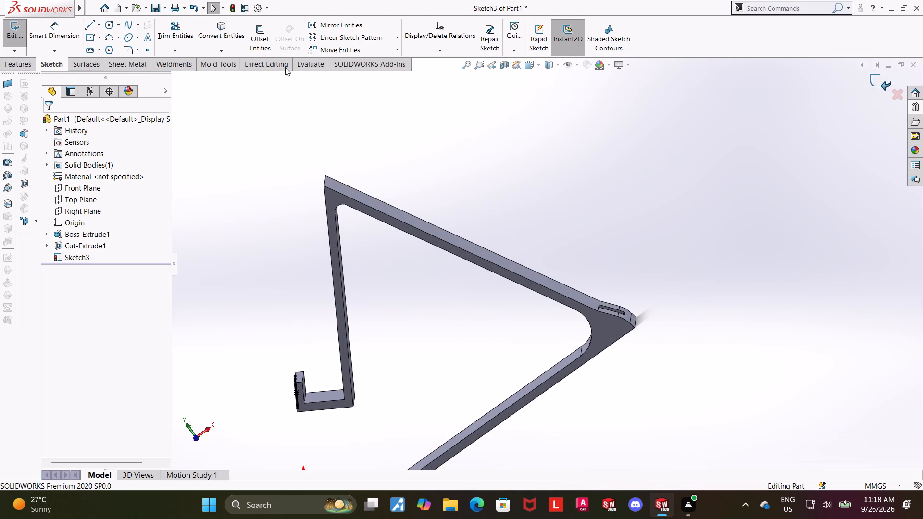
# Cut-extrude the lip rectangle with the Up To Surface end condition, ending at the inner face of the hook's lip.
pyautogui.click(175, 33)
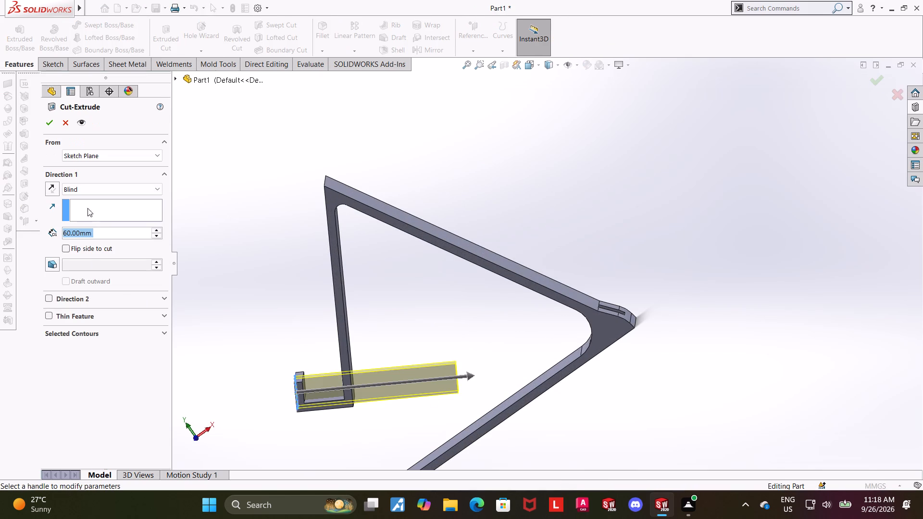
pyautogui.click(82, 184)
pyautogui.click(90, 222)
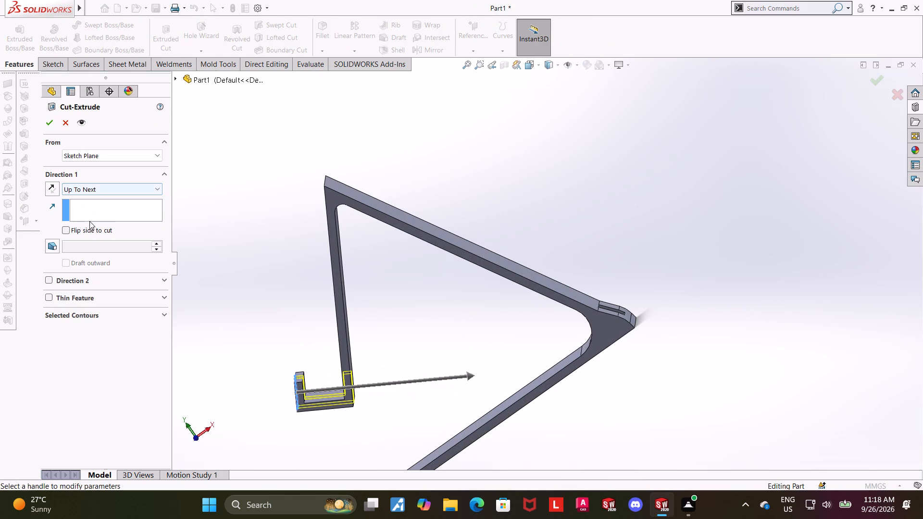
pyautogui.click(88, 192)
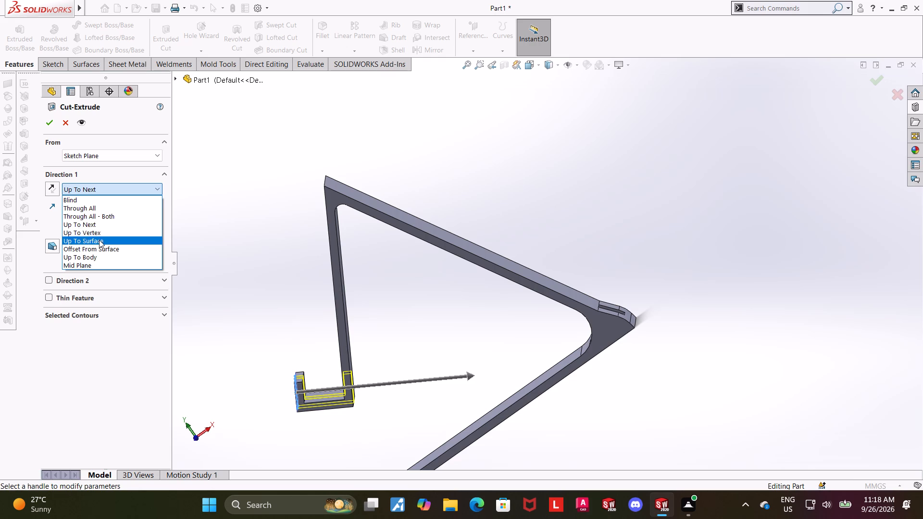
pyautogui.click(99, 240)
pyautogui.moveTo(252, 313); pyautogui.dragTo(234, 322, button='middle')
pyautogui.click(321, 383)
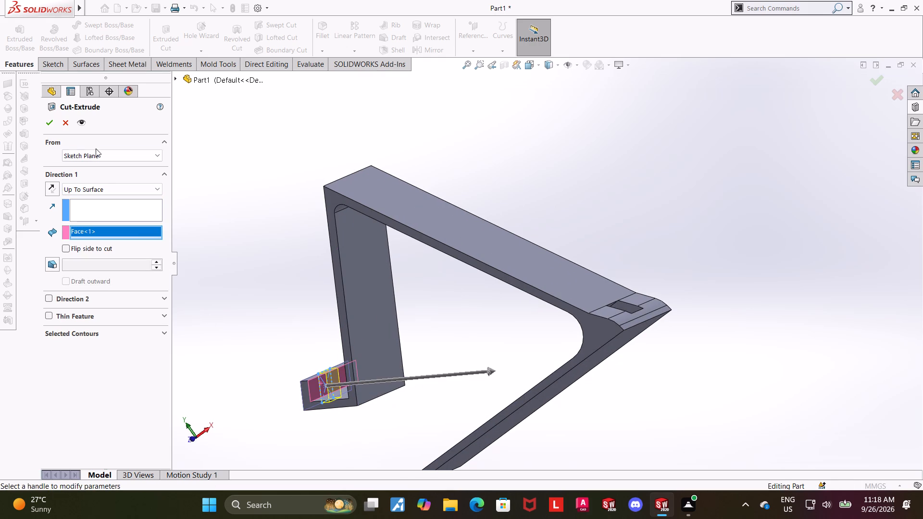
pyautogui.click(52, 124)
pyautogui.scroll(4, 232, 302)
pyautogui.moveTo(246, 322); pyautogui.dragTo(347, 307, button='middle')
pyautogui.click(770, 309)
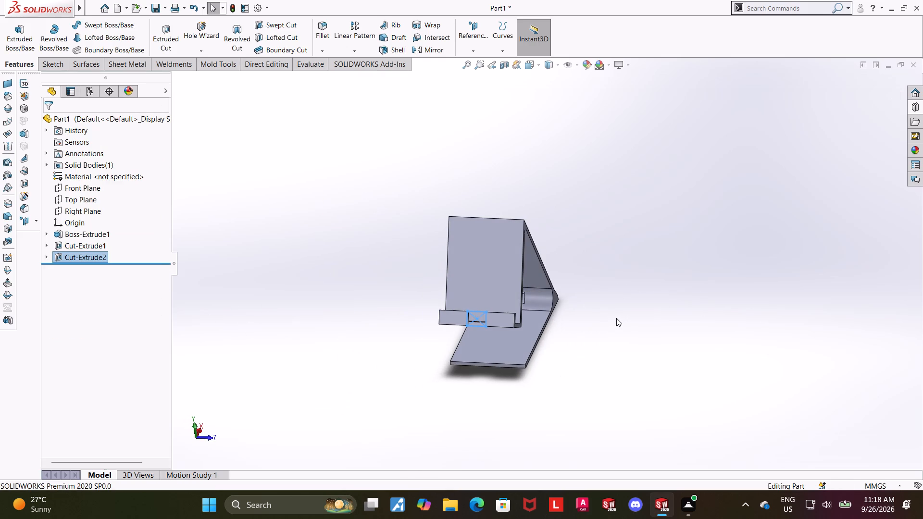
# Edit the lip cut and change its end condition to Up To Next.
pyautogui.moveTo(602, 318); pyautogui.dragTo(584, 314, button='middle')
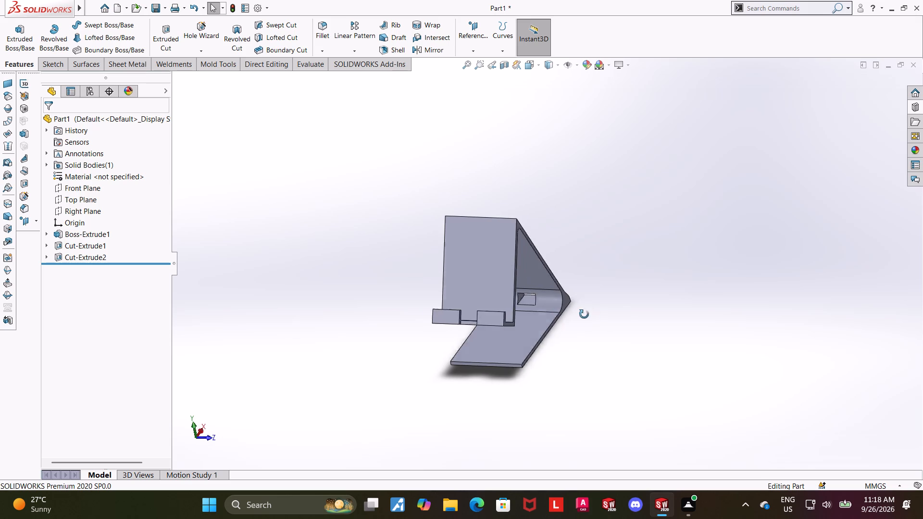
pyautogui.moveTo(584, 314); pyautogui.dragTo(566, 317, button='middle')
pyautogui.click(87, 259)
pyautogui.click(95, 235)
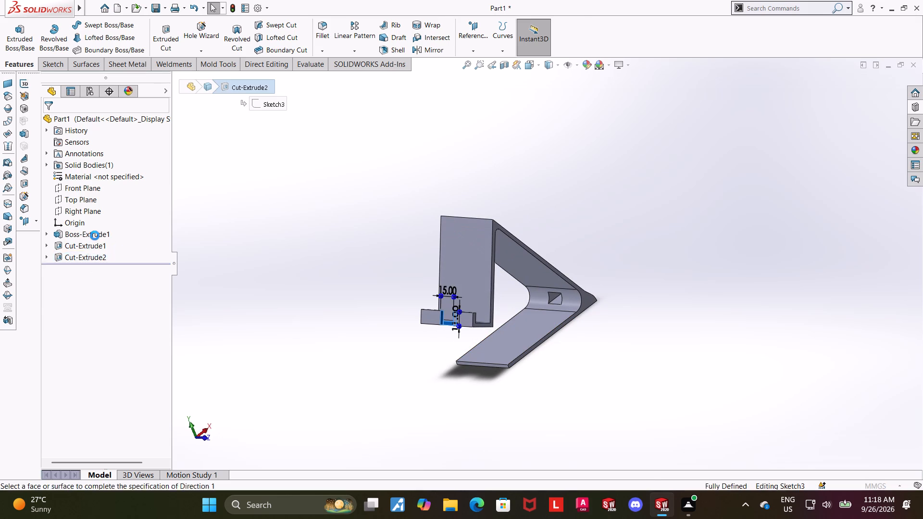
pyautogui.moveTo(245, 255); pyautogui.dragTo(209, 252, button='middle')
pyautogui.click(88, 186)
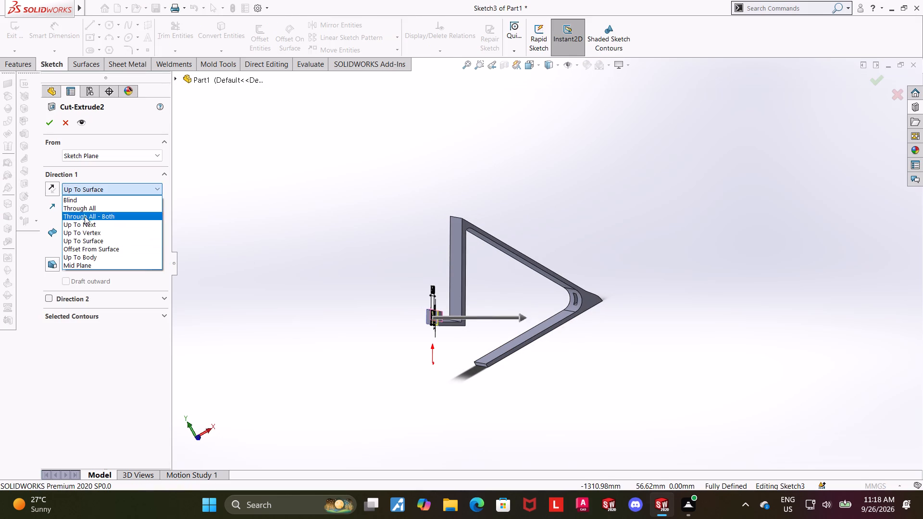
pyautogui.click(87, 222)
pyautogui.click(50, 118)
# Examine the lip cut and the rest of the stand from several sides.
pyautogui.click(304, 285)
pyautogui.scroll(1, 327, 283)
pyautogui.moveTo(357, 298); pyautogui.dragTo(409, 285, button='middle')
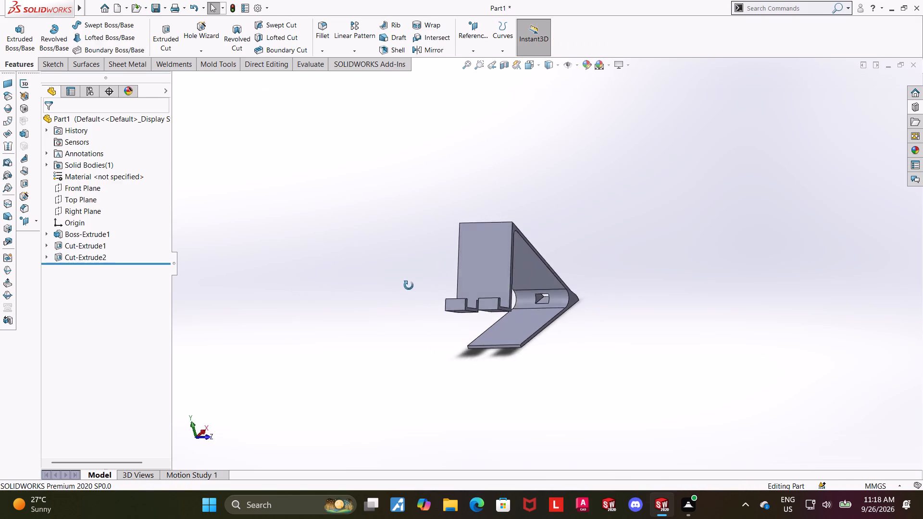
pyautogui.moveTo(409, 285); pyautogui.dragTo(414, 298, button='middle')
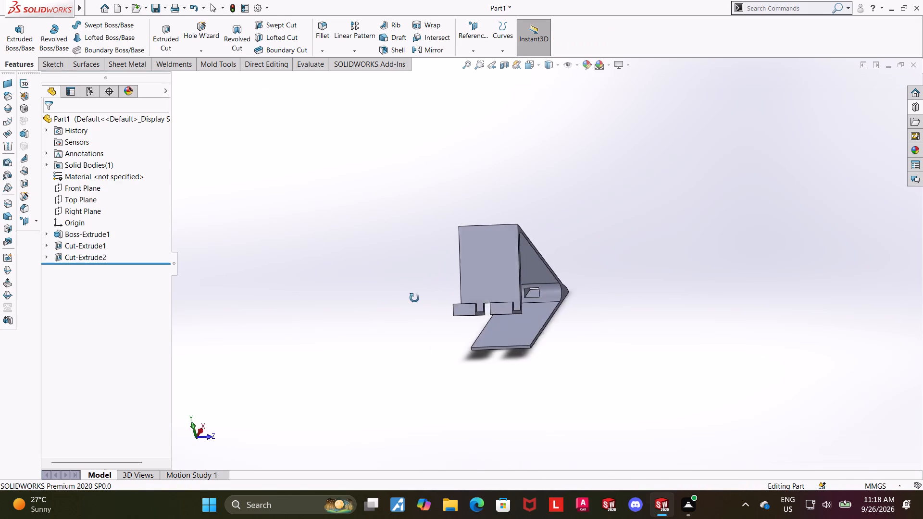
pyautogui.moveTo(414, 298); pyautogui.dragTo(406, 300, button='middle')
pyautogui.moveTo(611, 252); pyautogui.dragTo(574, 315, button='middle')
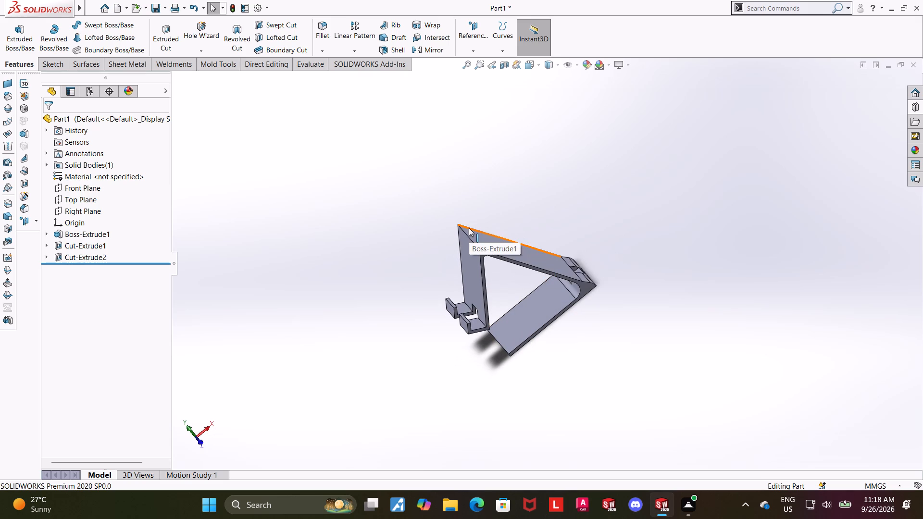
pyautogui.moveTo(548, 232); pyautogui.dragTo(563, 191, button='middle')
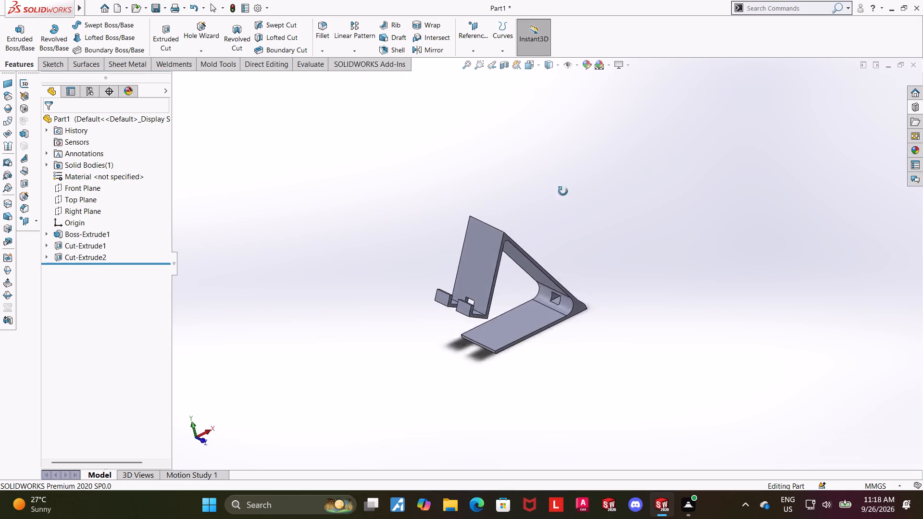
pyautogui.moveTo(563, 191); pyautogui.dragTo(548, 208, button='middle')
# Open the stand's extruded profile sketch for editing and view it face-on.
pyautogui.click(75, 244)
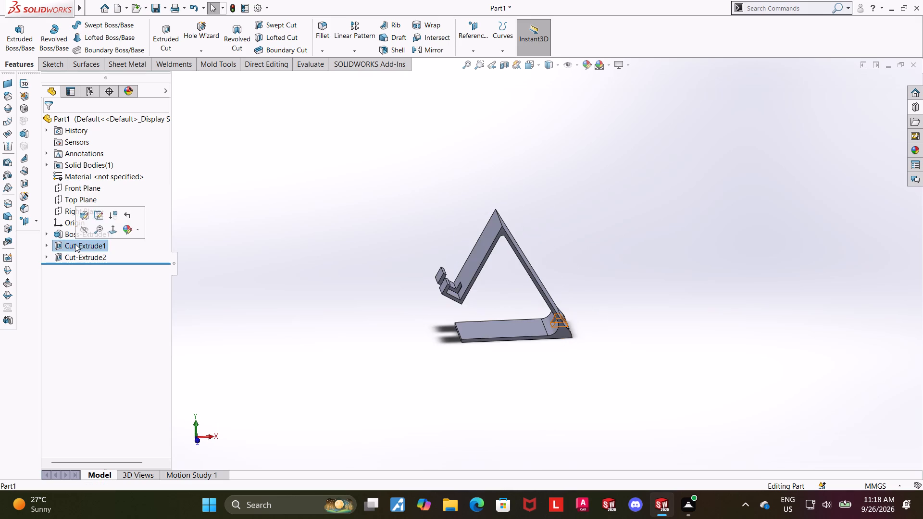
pyautogui.click(65, 234)
pyautogui.click(51, 234)
pyautogui.click(71, 247)
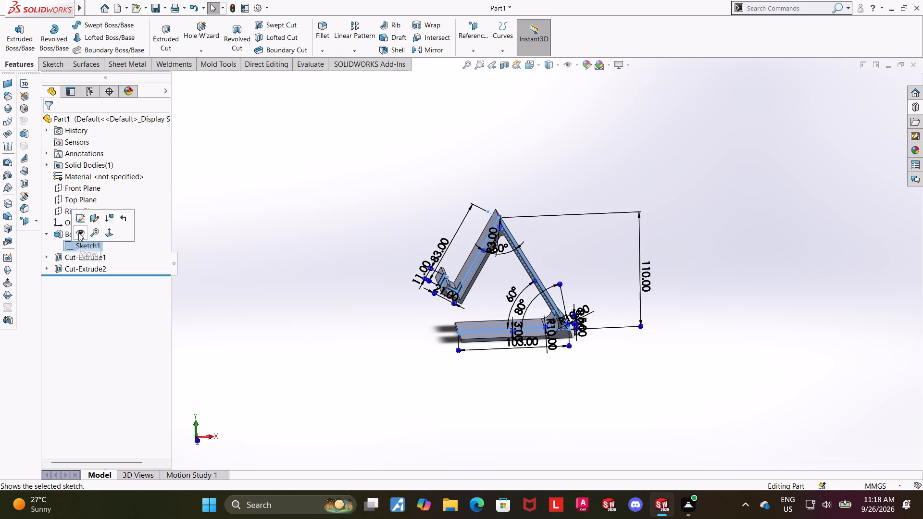
pyautogui.click(80, 221)
pyautogui.click(89, 234)
pyautogui.click(109, 221)
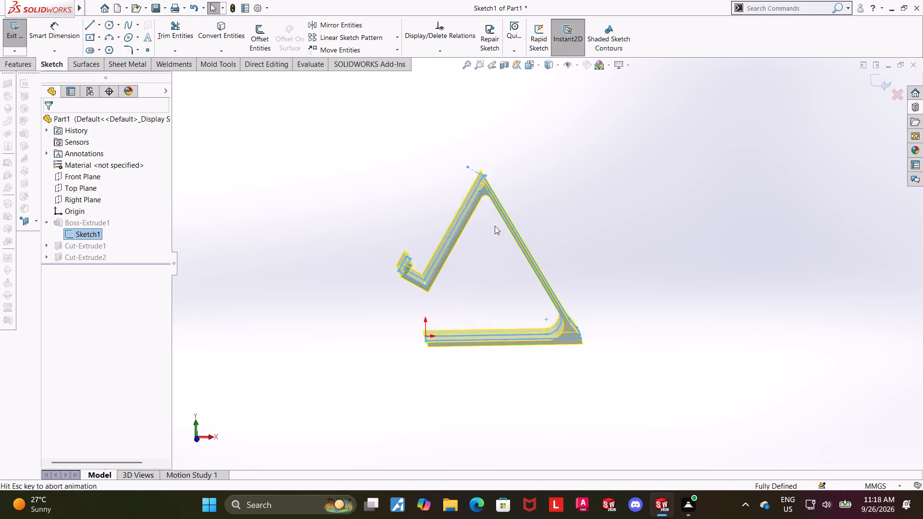
# Draw a short horizontal line across the profile's pointed peak, joining its two outer sloping sides just below the tip.
pyautogui.scroll(-9, 497, 137)
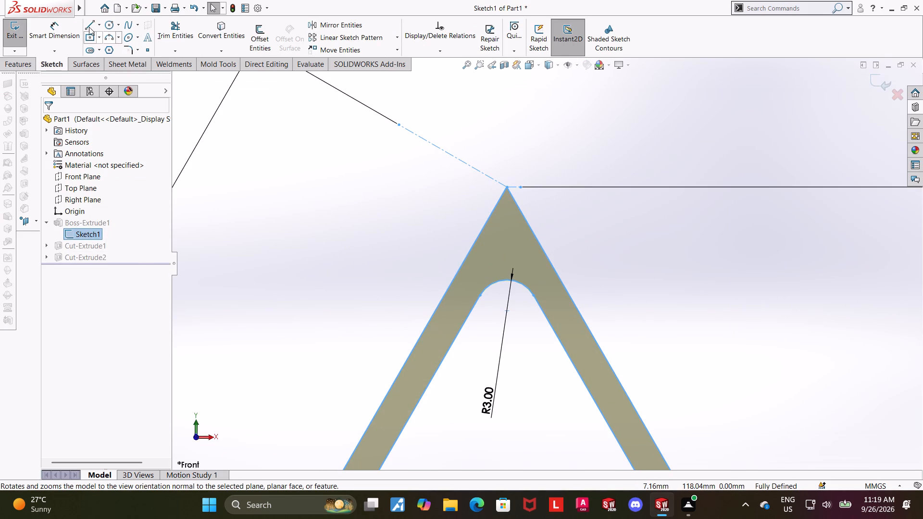
pyautogui.click(86, 23)
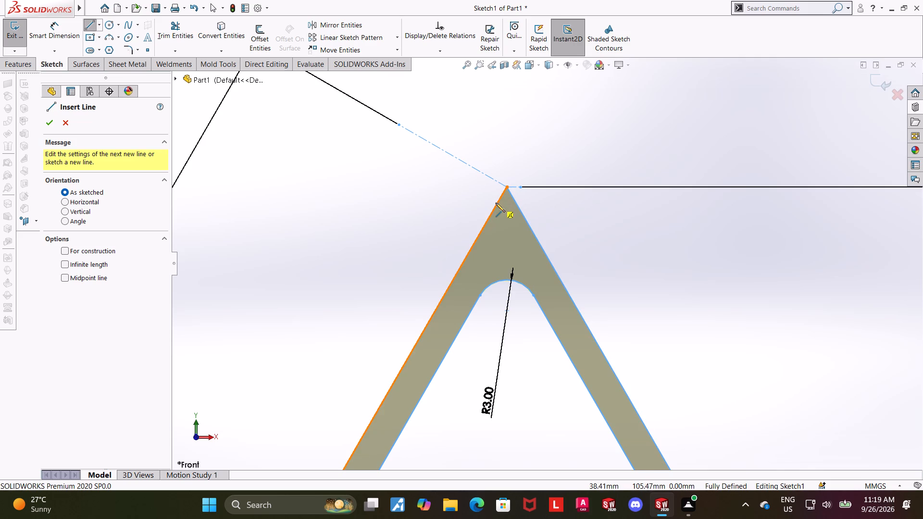
pyautogui.click(496, 203)
pyautogui.click(516, 203)
pyautogui.press('Escape')
pyautogui.press('Escape')
pyautogui.press('Escape')
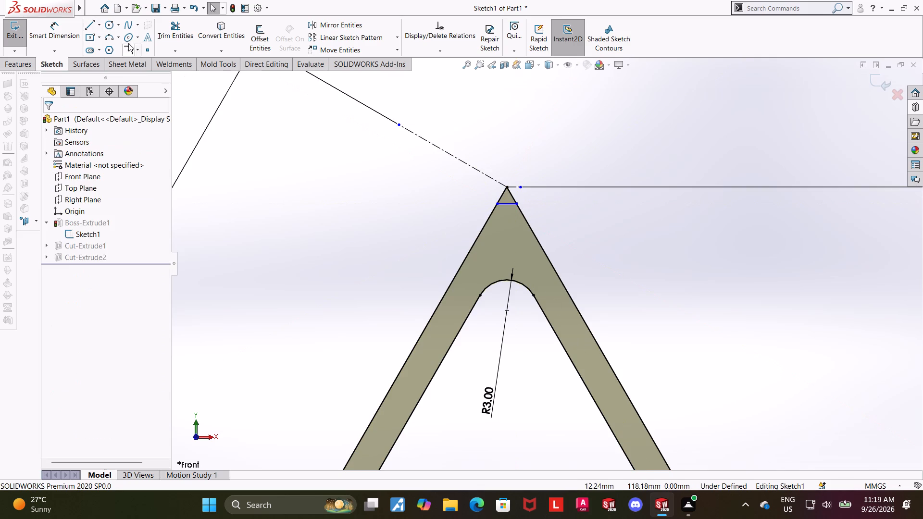
# Trim away the two outer side segments above the short horizontal line to flatten the peak.
pyautogui.click(161, 32)
pyautogui.moveTo(531, 195); pyautogui.dragTo(484, 195)
pyautogui.scroll(4, 499, 196)
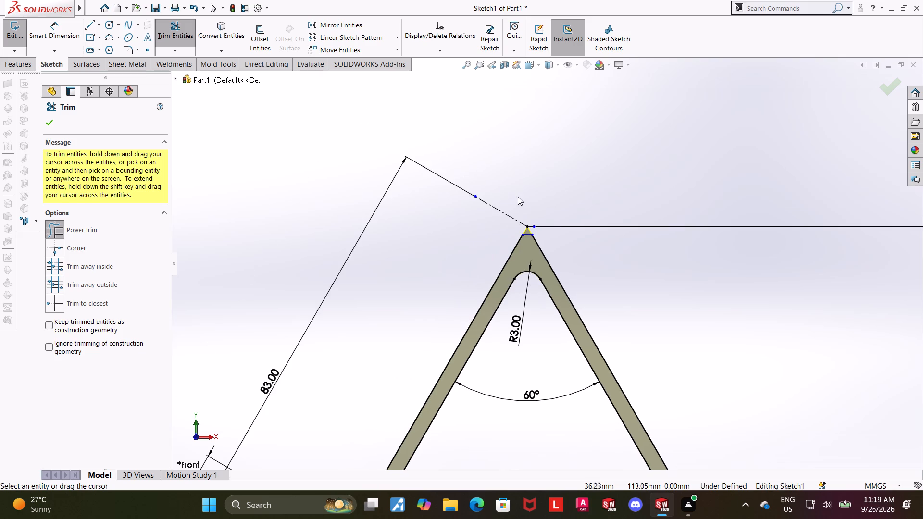
pyautogui.press('Escape')
pyautogui.press('Escape')
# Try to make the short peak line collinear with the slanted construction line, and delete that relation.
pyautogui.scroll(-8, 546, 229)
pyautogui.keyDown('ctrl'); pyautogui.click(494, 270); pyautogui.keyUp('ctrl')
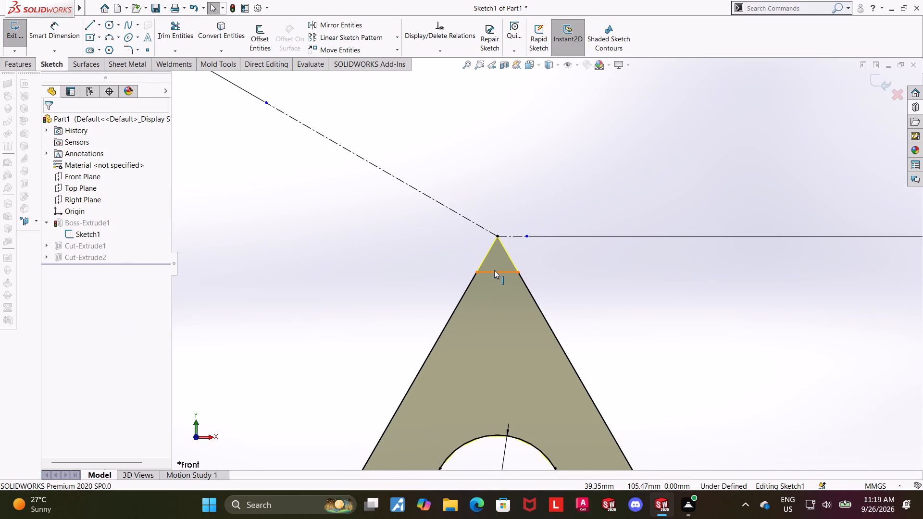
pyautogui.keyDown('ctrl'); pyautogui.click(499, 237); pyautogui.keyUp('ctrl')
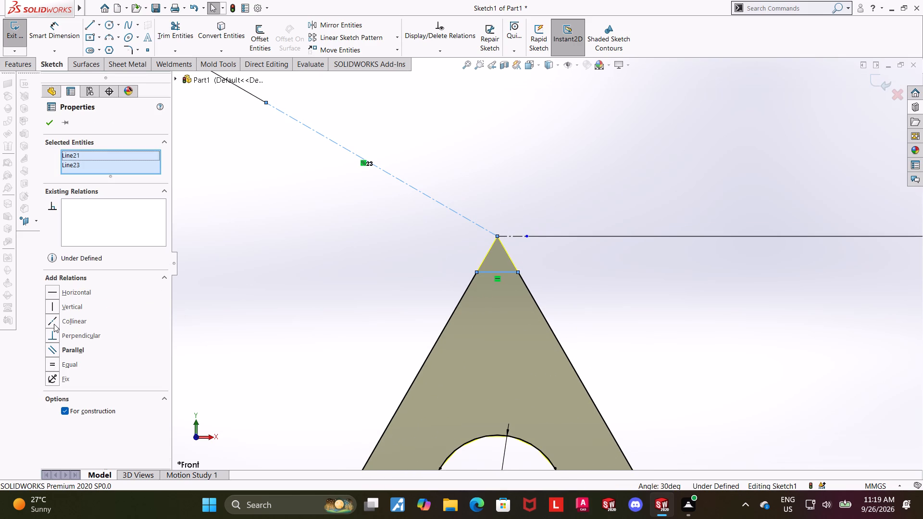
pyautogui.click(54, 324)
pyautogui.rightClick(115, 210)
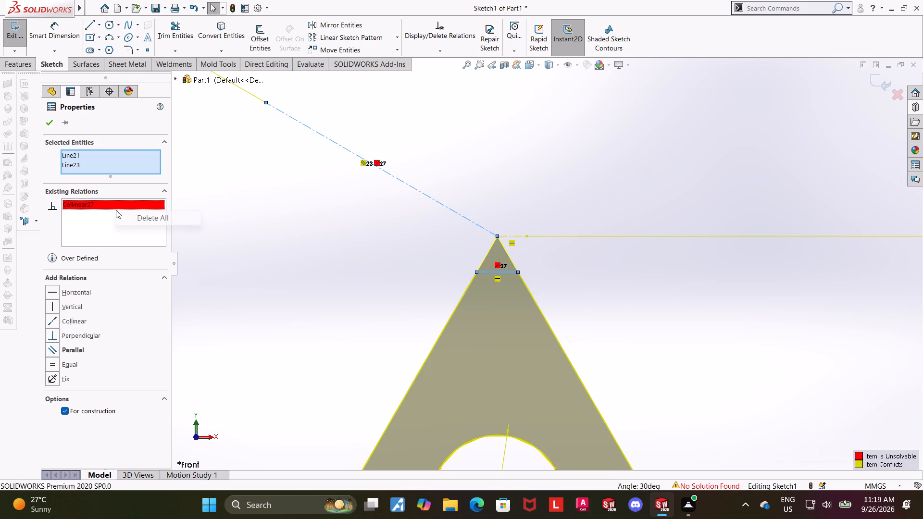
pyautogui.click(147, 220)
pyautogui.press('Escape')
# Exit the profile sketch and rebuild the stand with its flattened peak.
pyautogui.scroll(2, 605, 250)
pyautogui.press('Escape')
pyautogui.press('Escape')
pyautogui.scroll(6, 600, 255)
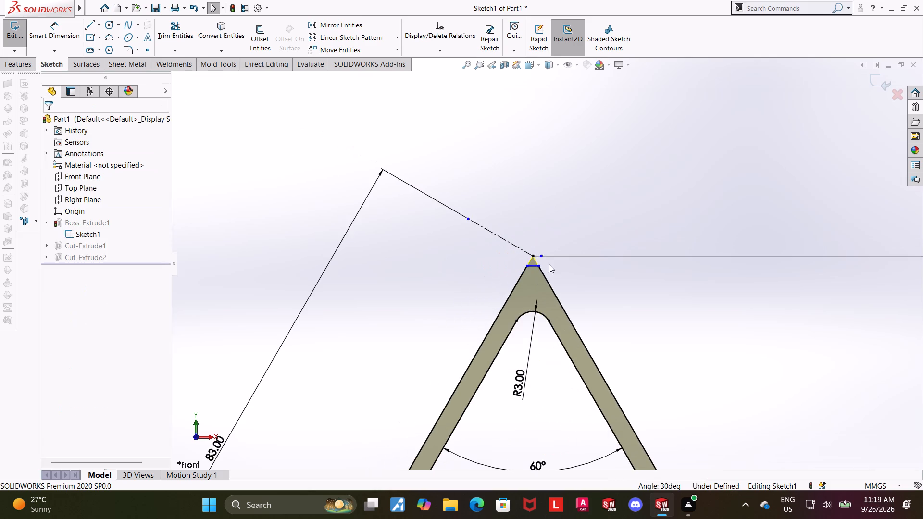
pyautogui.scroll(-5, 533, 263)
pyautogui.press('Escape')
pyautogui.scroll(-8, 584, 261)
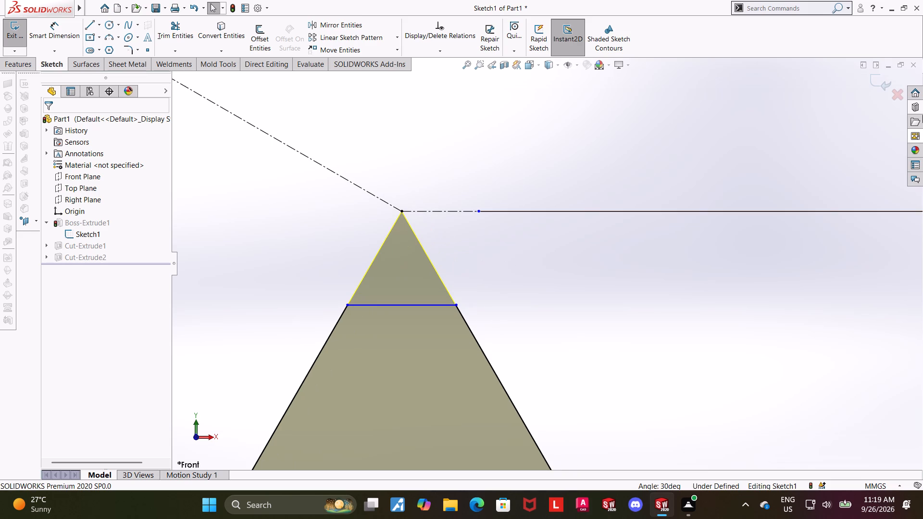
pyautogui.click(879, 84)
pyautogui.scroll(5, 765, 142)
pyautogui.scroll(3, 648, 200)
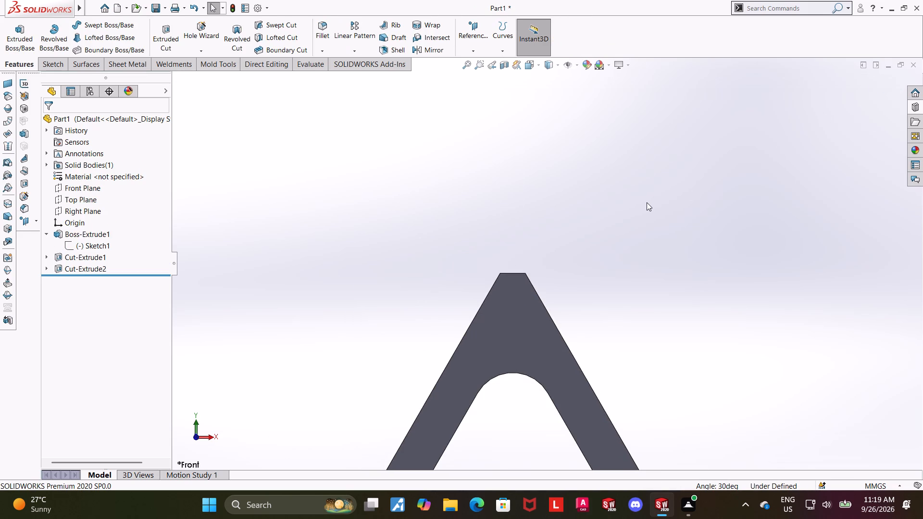
# Undo the sketch edits that flattened the stand's peak, back to before the short horizontal line was drawn.
pyautogui.hotkey('ctrl', 'z')
pyautogui.hotkey('ctrl', 'z')
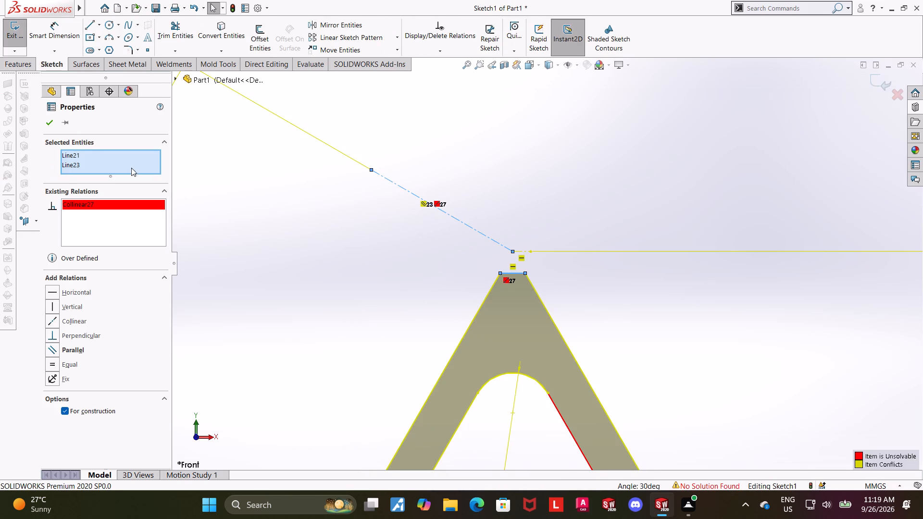
pyautogui.hotkey('ctrl', 'z')
pyautogui.hotkey('ctrl', 'z')
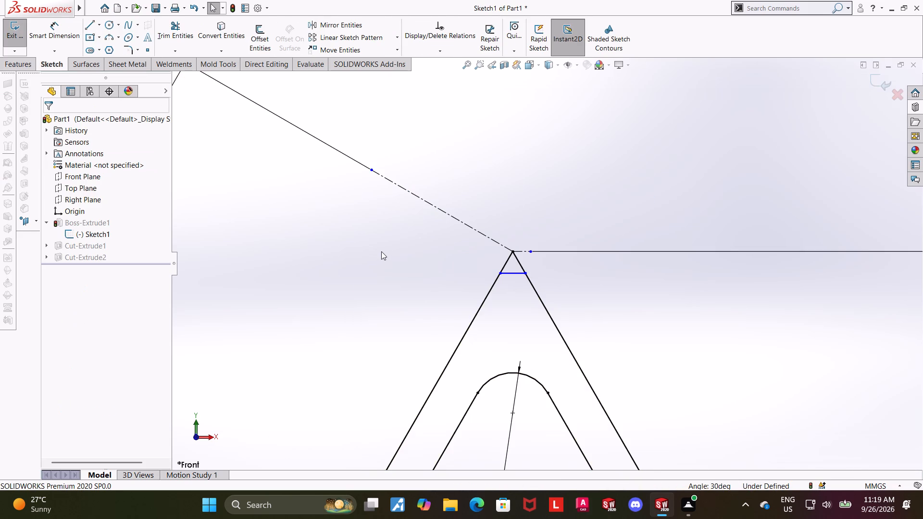
pyautogui.hotkey('ctrl', 'z')
pyautogui.hotkey('ctrl', 'z')
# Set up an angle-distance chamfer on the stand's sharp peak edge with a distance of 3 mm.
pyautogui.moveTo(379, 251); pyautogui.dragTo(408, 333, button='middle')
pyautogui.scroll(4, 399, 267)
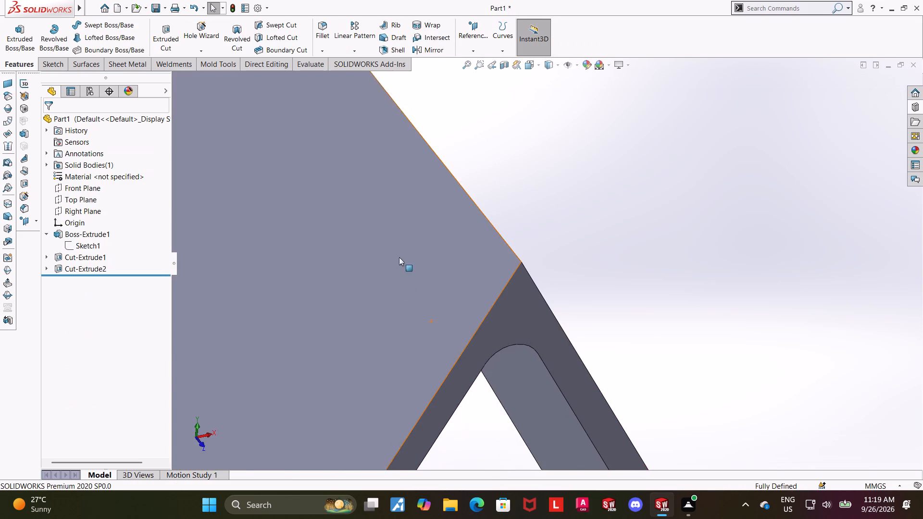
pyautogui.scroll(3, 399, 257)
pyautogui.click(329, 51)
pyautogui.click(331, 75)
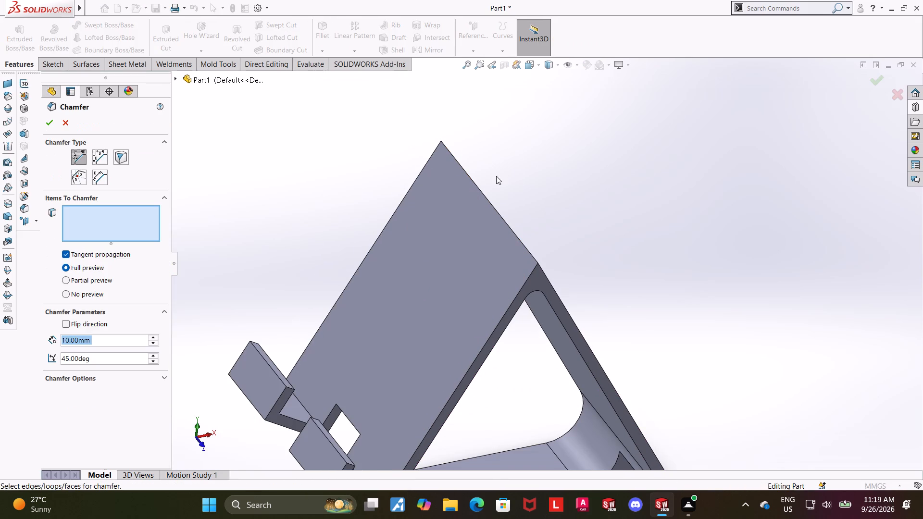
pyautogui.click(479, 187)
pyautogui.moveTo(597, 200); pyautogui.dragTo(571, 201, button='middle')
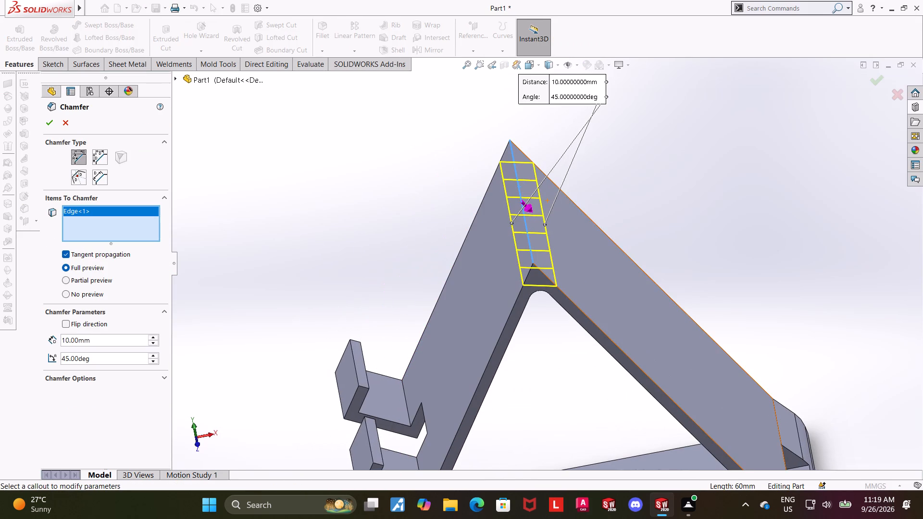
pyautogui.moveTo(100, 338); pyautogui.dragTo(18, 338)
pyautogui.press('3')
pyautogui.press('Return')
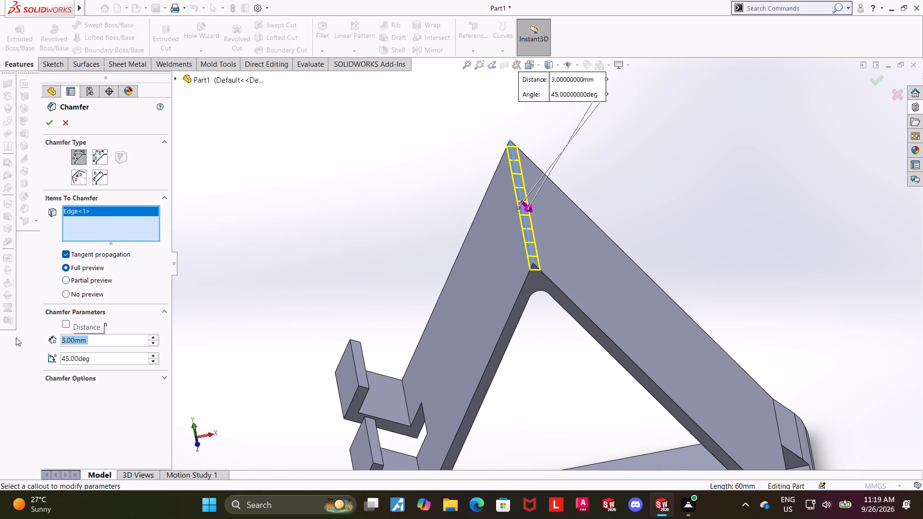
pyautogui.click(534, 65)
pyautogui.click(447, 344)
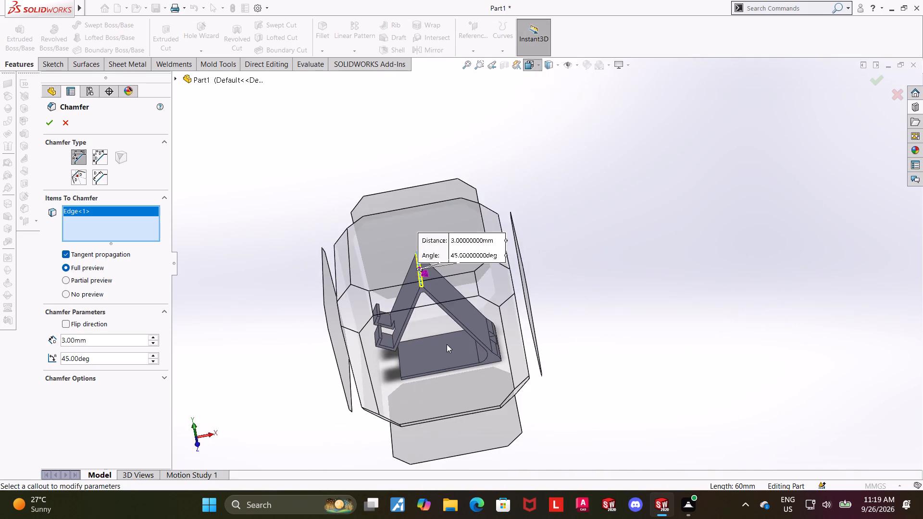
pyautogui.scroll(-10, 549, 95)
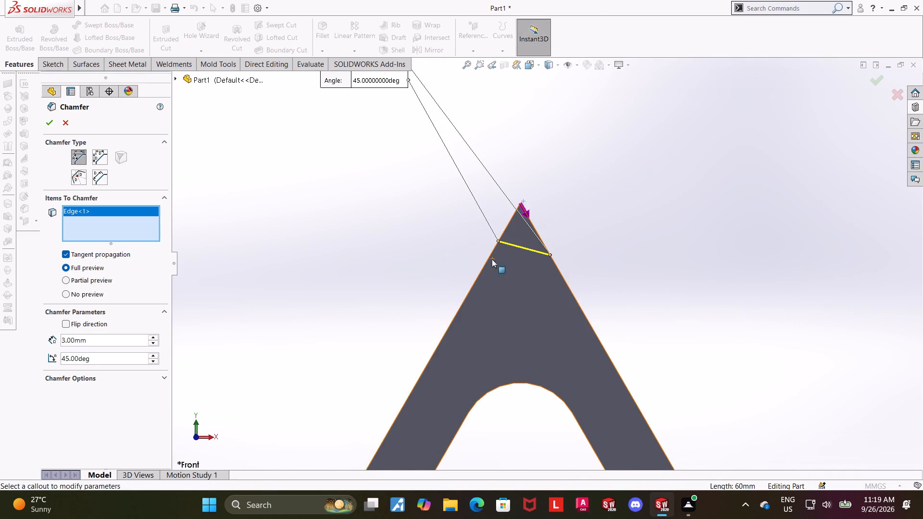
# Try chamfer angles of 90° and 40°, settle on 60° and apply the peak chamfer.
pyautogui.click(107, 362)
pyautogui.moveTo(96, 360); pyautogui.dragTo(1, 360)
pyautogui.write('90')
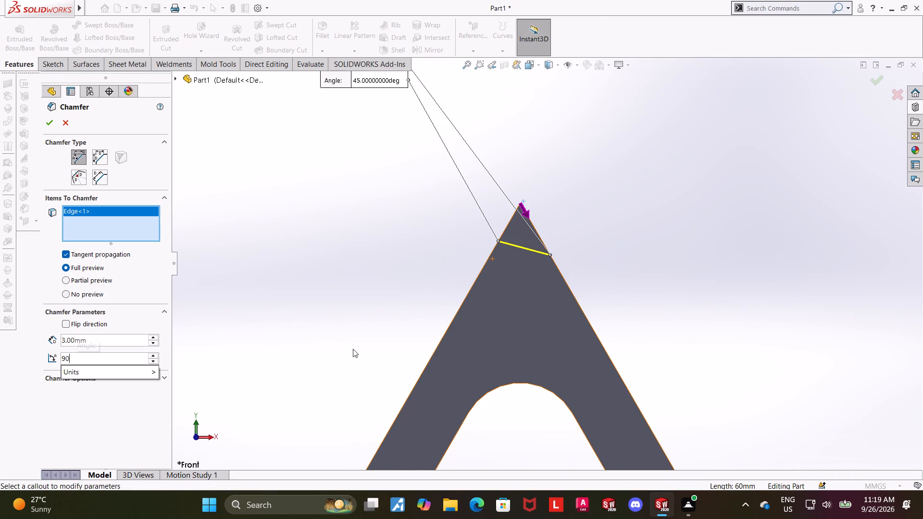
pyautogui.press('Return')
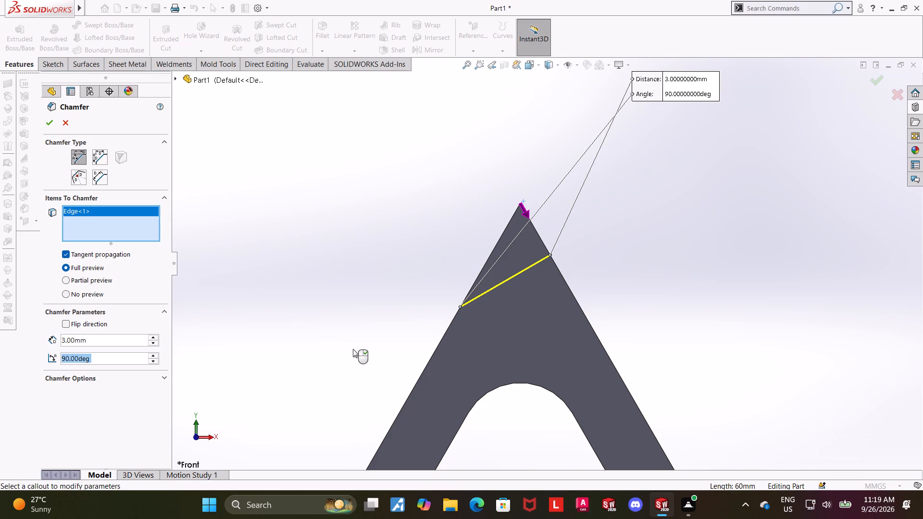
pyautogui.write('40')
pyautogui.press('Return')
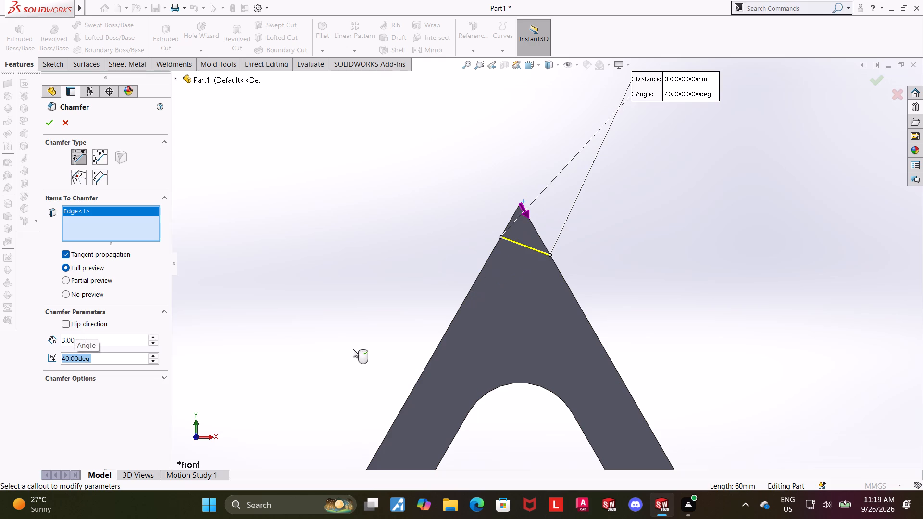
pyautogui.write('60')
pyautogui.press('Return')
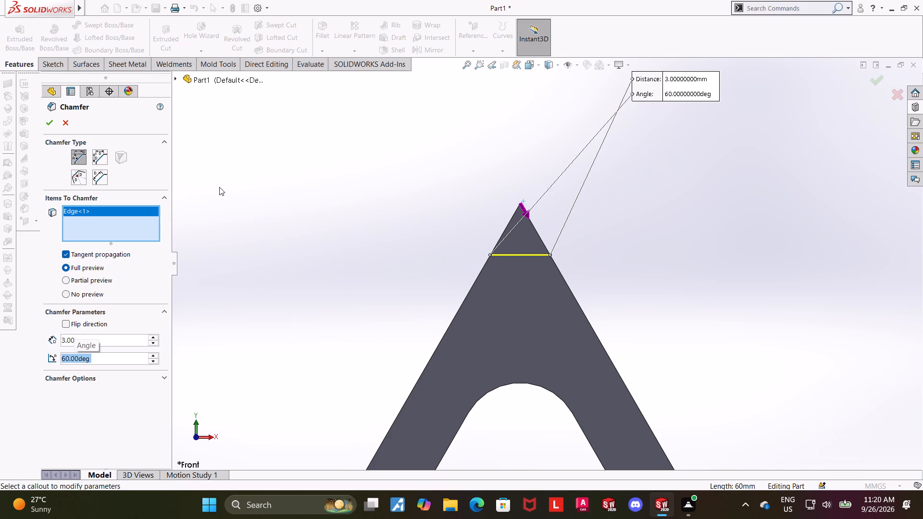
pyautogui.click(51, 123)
# Examine the chamfered peak and the whole stand from several angles.
pyautogui.click(724, 267)
pyautogui.scroll(2, 623, 259)
pyautogui.moveTo(570, 269); pyautogui.dragTo(607, 323, button='middle')
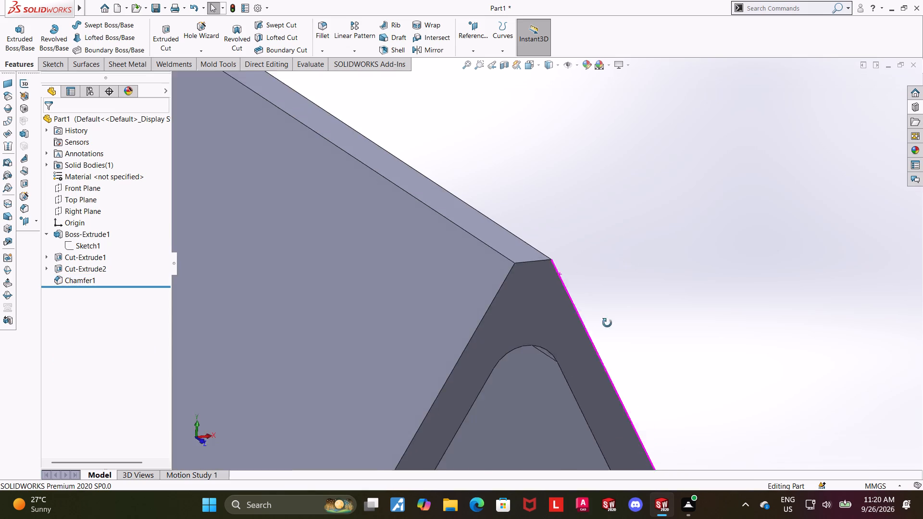
pyautogui.moveTo(607, 323); pyautogui.dragTo(615, 337, button='middle')
pyautogui.scroll(12, 619, 339)
pyautogui.click(646, 296)
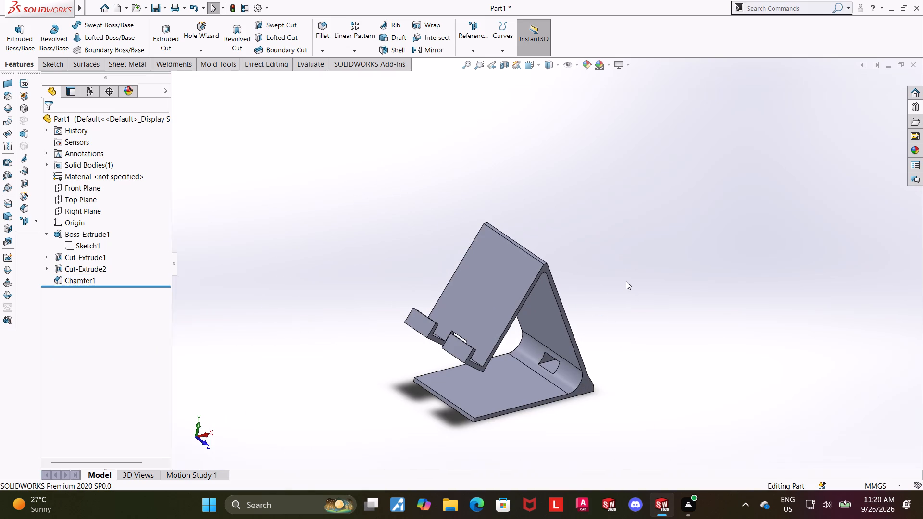
pyautogui.moveTo(626, 281); pyautogui.dragTo(603, 259, button='middle')
pyautogui.scroll(3, 603, 254)
pyautogui.click(595, 272)
pyautogui.scroll(-4, 574, 273)
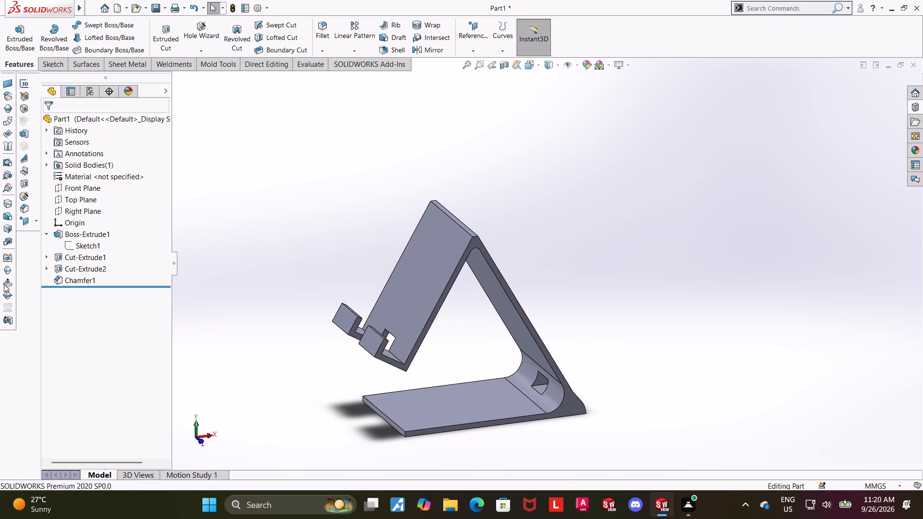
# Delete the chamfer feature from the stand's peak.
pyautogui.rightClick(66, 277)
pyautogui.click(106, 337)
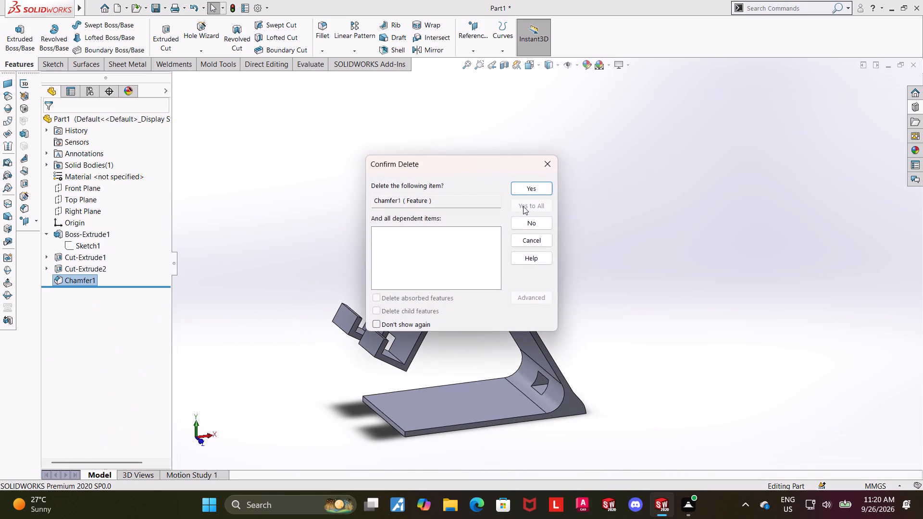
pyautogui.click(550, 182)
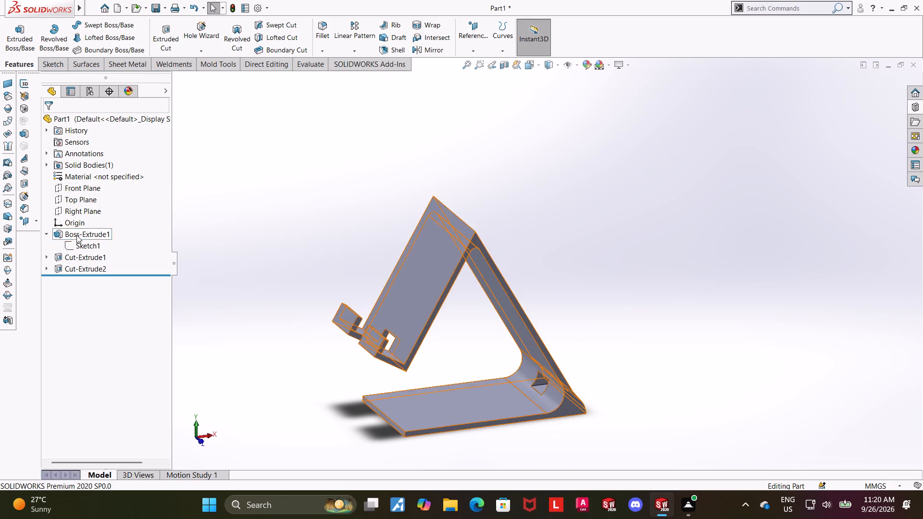
# Reopen the stand's profile sketch for editing and view it face-on.
pyautogui.click(76, 235)
pyautogui.click(82, 246)
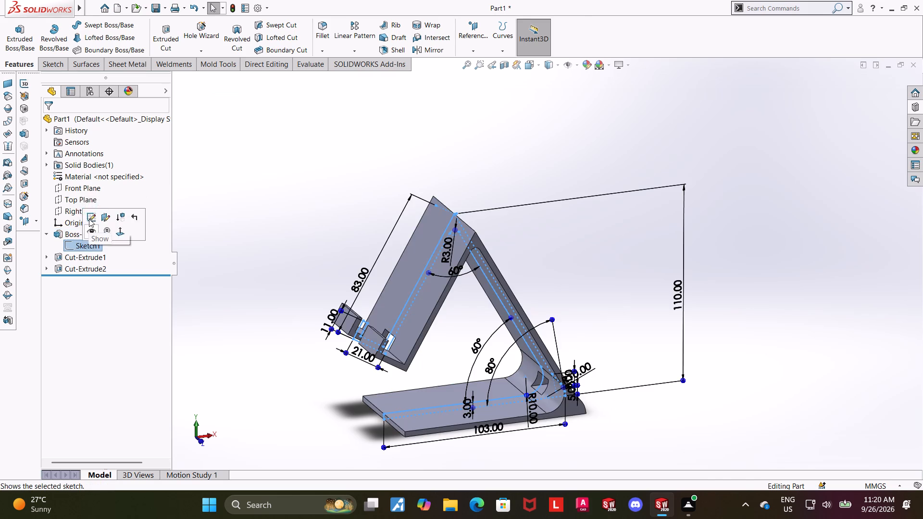
pyautogui.click(89, 214)
pyautogui.click(88, 236)
pyautogui.click(112, 225)
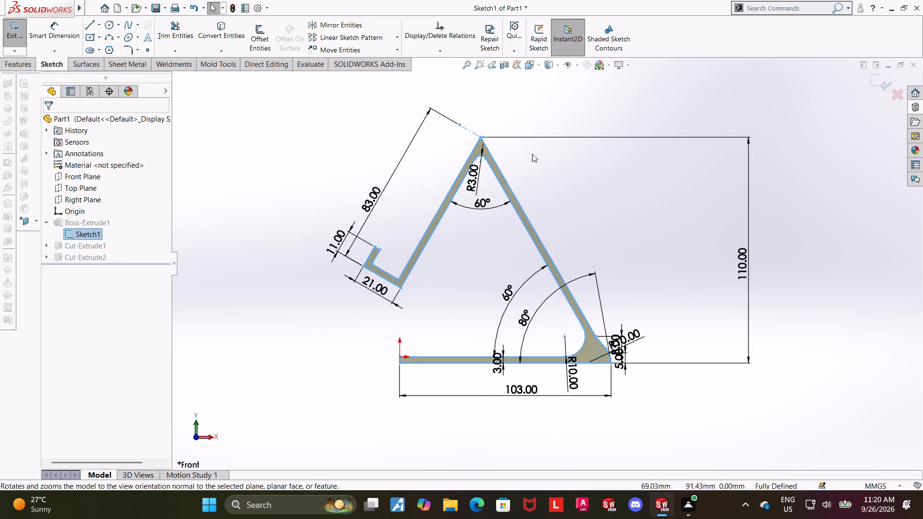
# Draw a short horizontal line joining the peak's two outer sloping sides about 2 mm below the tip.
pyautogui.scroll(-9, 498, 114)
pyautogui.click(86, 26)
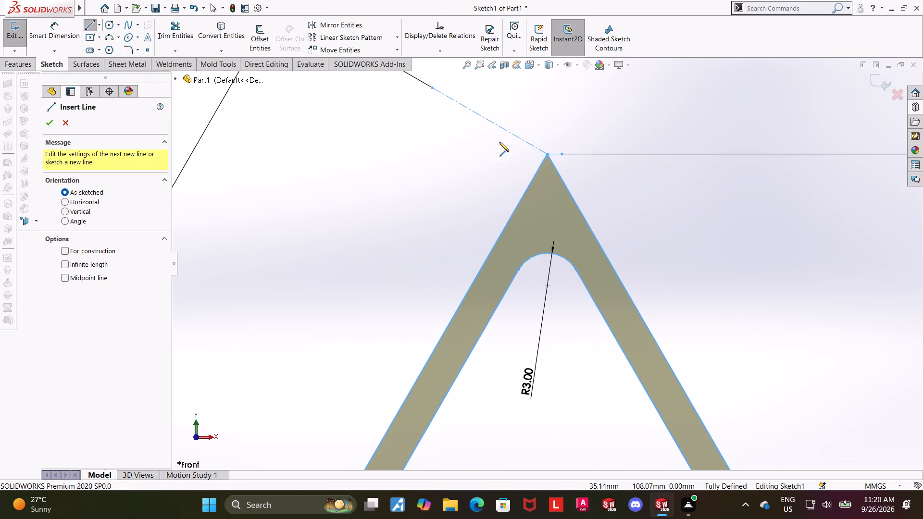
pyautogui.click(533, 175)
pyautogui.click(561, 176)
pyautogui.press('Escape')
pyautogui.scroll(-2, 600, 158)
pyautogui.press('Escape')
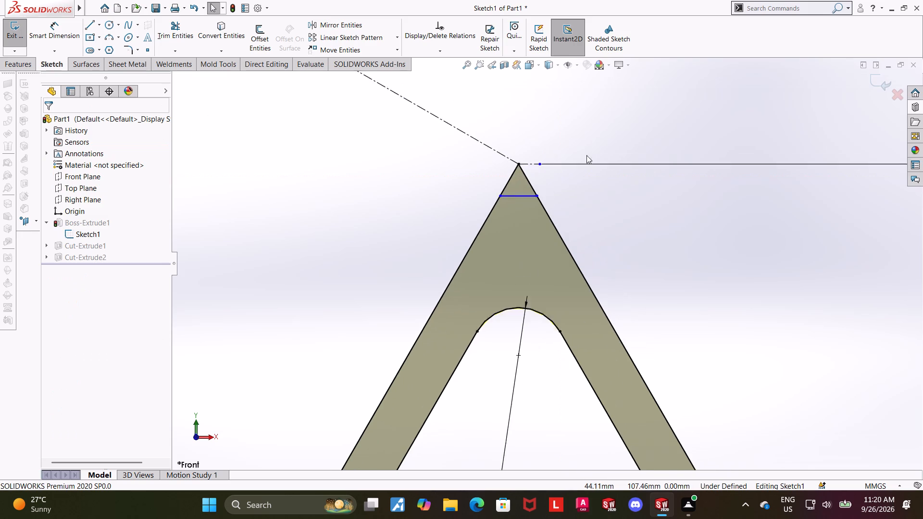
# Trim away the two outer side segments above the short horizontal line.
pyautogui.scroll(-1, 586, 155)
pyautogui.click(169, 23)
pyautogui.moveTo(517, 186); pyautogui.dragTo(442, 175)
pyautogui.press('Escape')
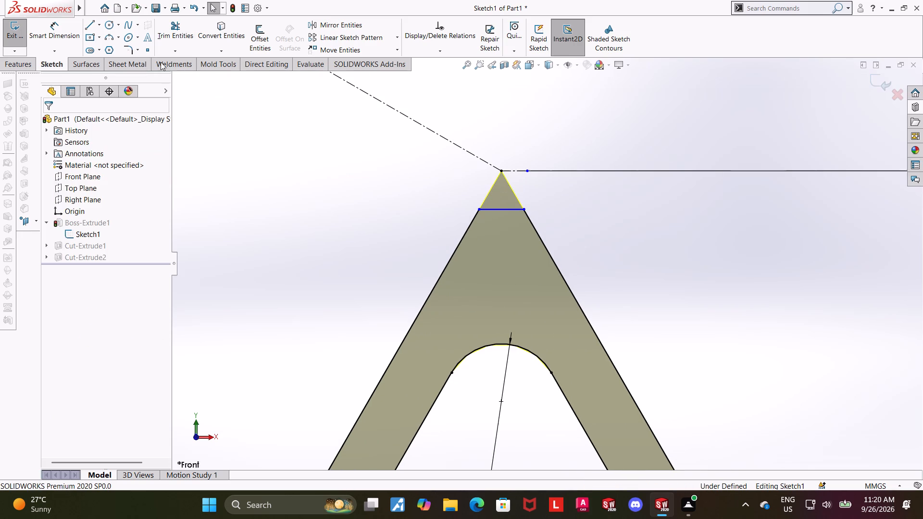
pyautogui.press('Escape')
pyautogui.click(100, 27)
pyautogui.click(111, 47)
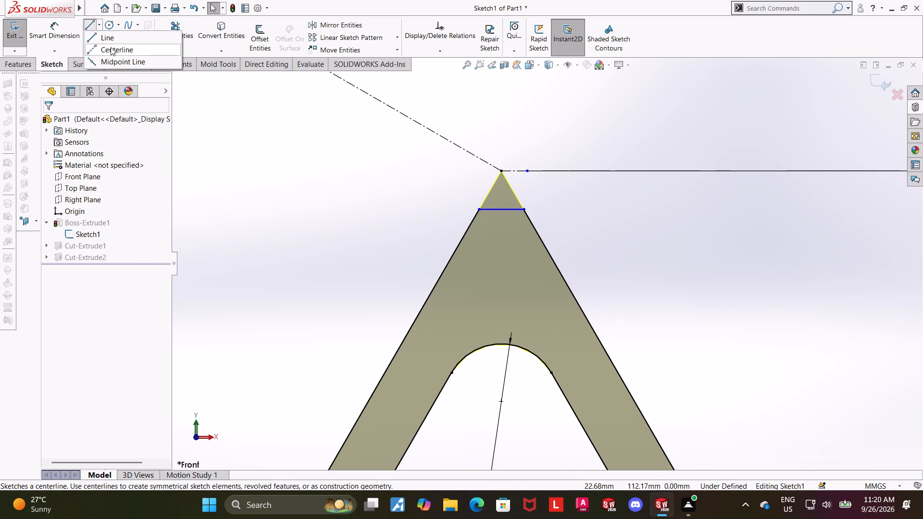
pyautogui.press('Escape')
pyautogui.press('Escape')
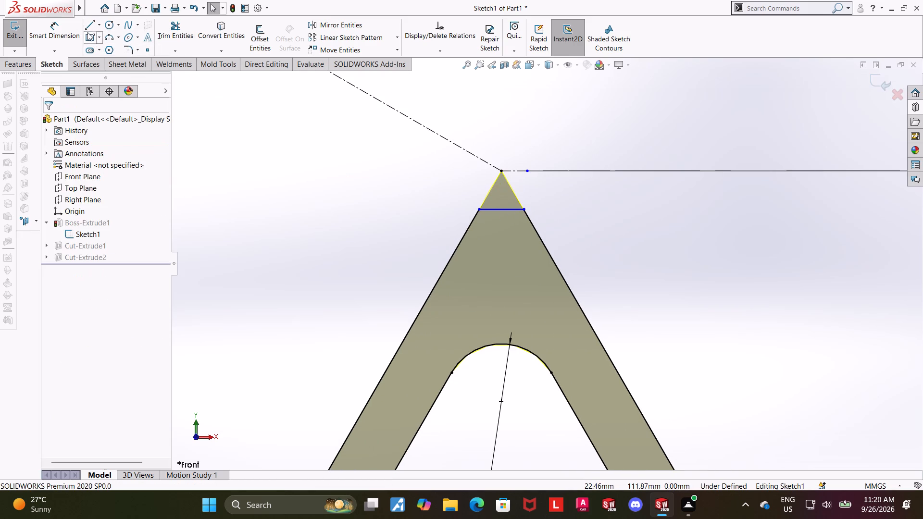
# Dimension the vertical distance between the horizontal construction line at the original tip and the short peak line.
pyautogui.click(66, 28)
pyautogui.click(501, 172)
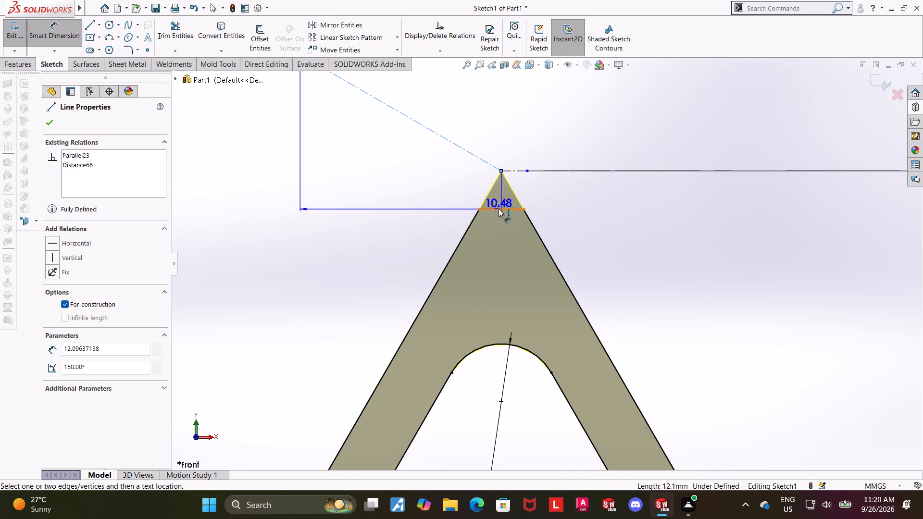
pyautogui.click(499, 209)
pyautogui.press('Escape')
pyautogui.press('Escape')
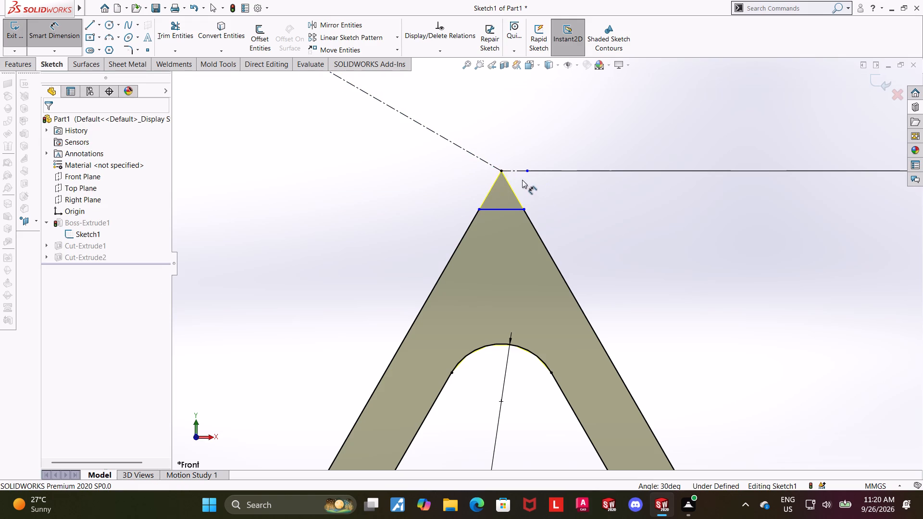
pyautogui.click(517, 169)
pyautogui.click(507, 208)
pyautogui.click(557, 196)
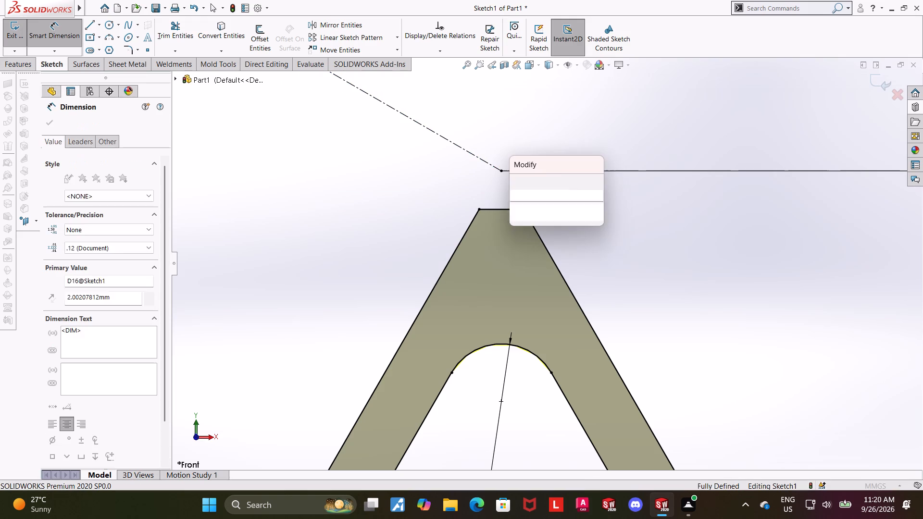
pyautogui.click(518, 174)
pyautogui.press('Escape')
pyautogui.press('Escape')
# Examine the flattened peak and the dimensions across the whole profile sketch.
pyautogui.scroll(12, 581, 203)
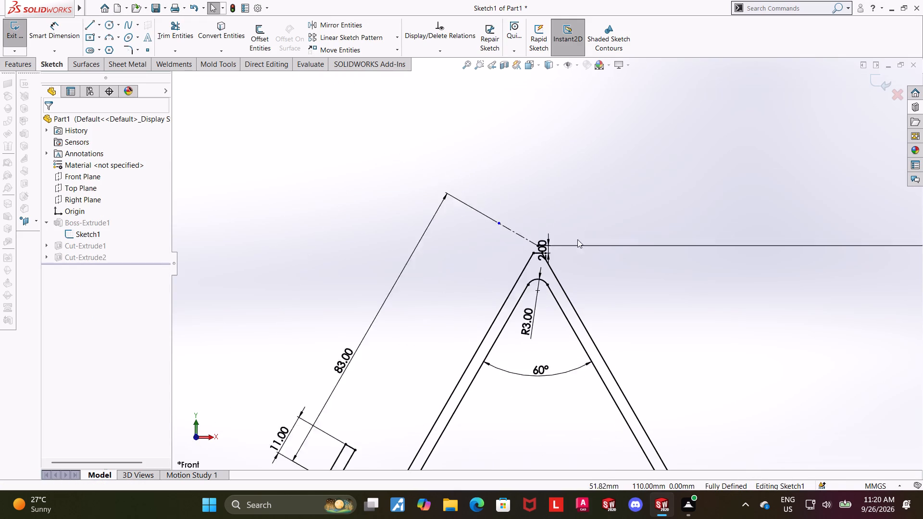
pyautogui.scroll(1, 577, 239)
pyautogui.scroll(-5, 564, 285)
pyautogui.press('Escape')
pyautogui.scroll(-6, 494, 161)
pyautogui.press('Escape')
pyautogui.press('Escape')
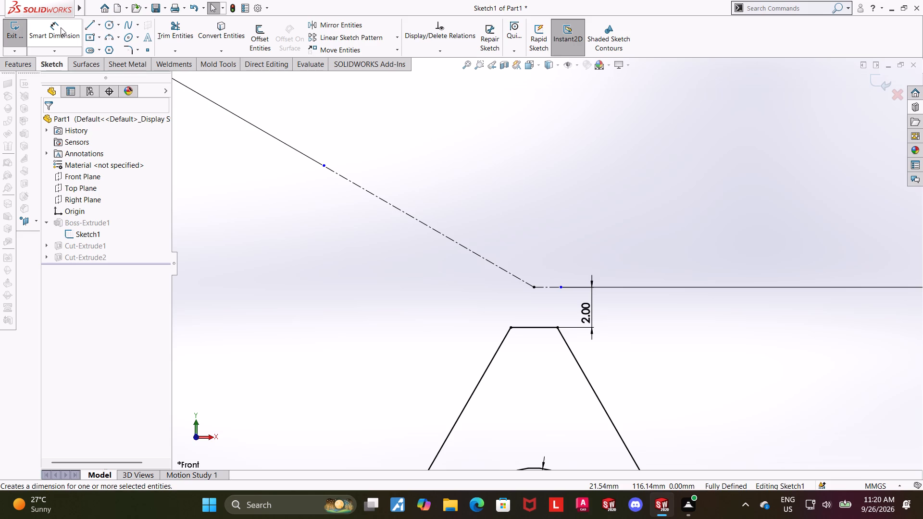
pyautogui.scroll(13, 549, 275)
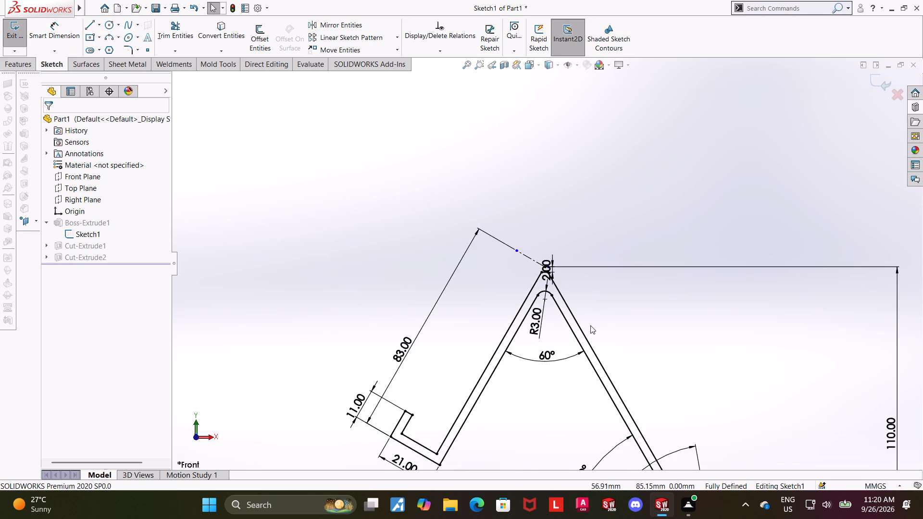
pyautogui.scroll(-5, 590, 325)
pyautogui.scroll(7, 710, 236)
pyautogui.scroll(-2, 608, 312)
pyautogui.scroll(6, 645, 308)
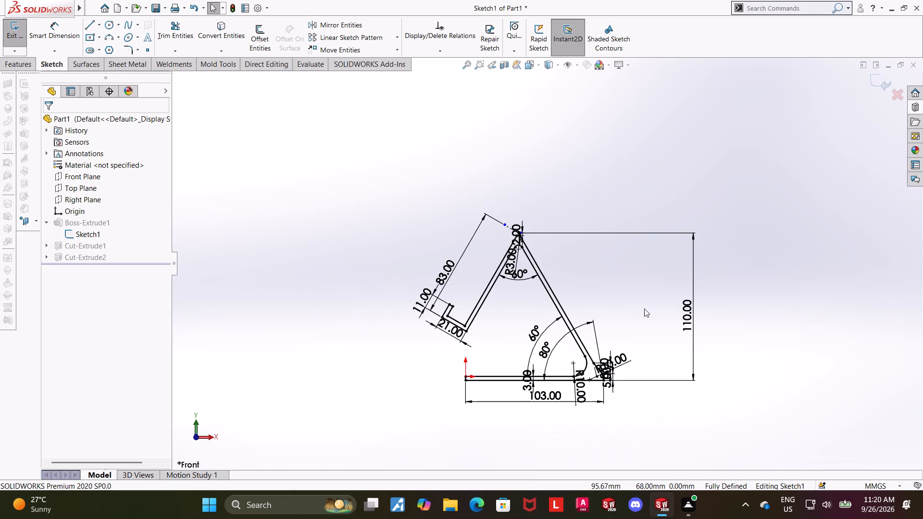
pyautogui.scroll(-4, 544, 300)
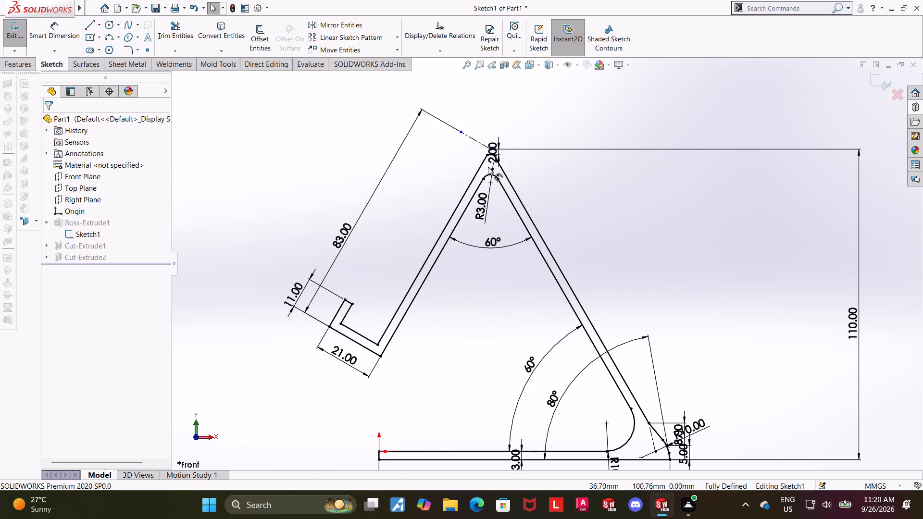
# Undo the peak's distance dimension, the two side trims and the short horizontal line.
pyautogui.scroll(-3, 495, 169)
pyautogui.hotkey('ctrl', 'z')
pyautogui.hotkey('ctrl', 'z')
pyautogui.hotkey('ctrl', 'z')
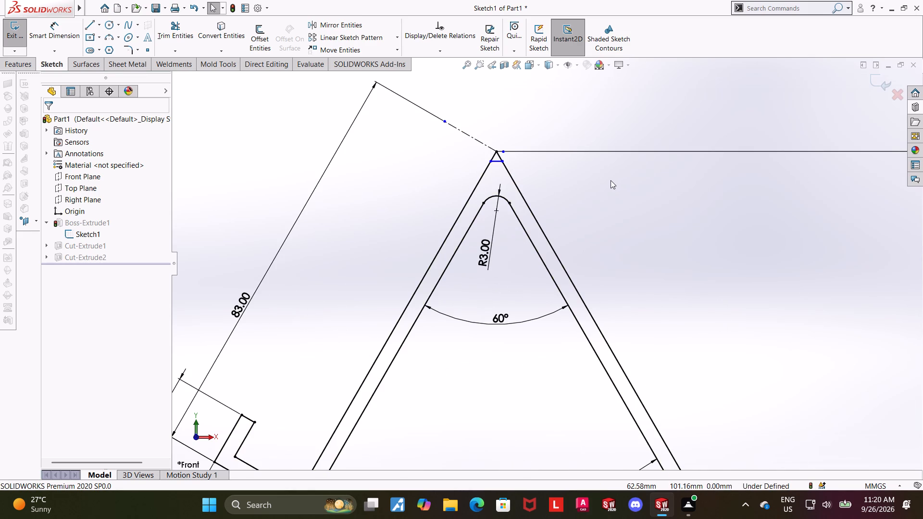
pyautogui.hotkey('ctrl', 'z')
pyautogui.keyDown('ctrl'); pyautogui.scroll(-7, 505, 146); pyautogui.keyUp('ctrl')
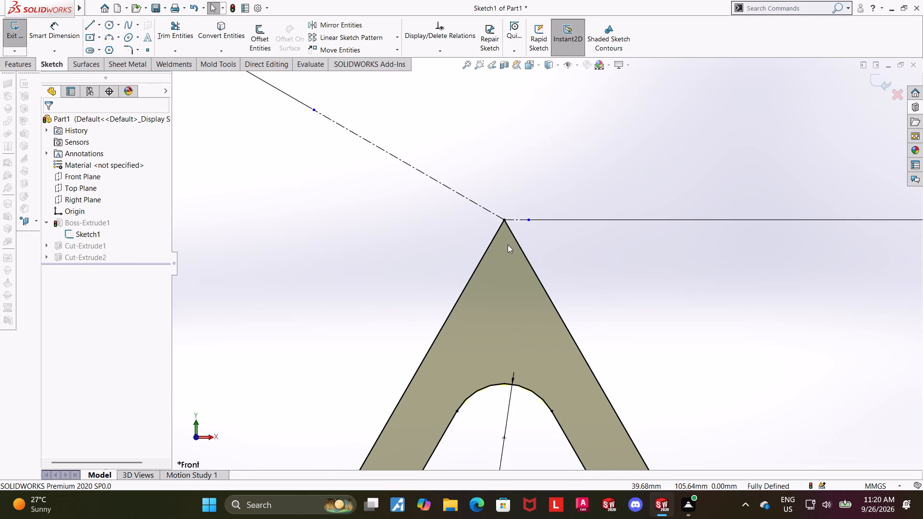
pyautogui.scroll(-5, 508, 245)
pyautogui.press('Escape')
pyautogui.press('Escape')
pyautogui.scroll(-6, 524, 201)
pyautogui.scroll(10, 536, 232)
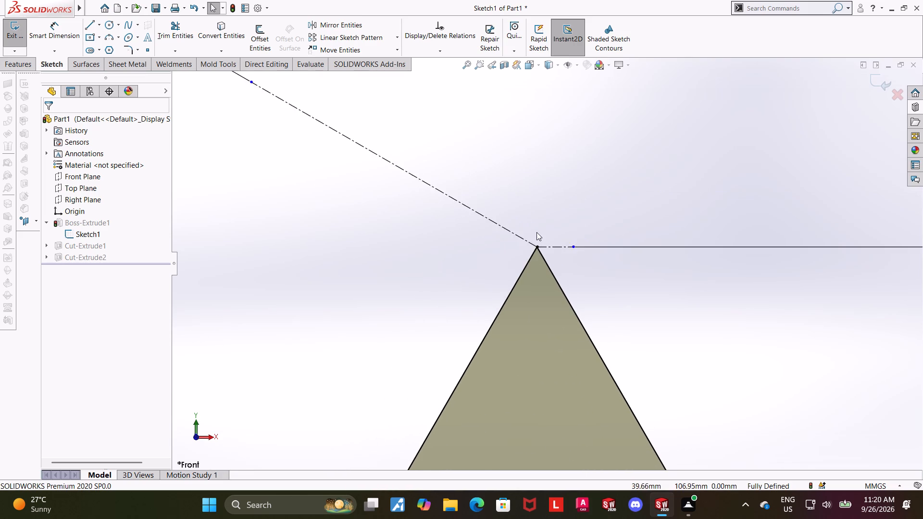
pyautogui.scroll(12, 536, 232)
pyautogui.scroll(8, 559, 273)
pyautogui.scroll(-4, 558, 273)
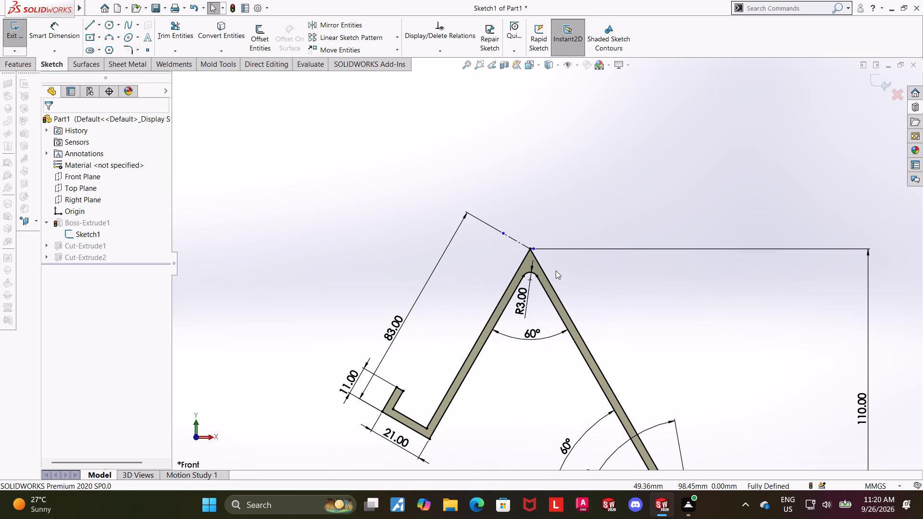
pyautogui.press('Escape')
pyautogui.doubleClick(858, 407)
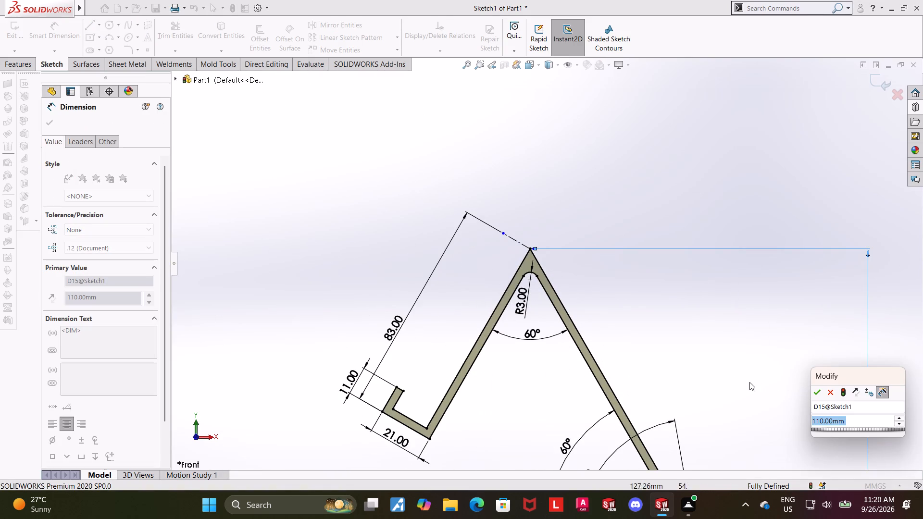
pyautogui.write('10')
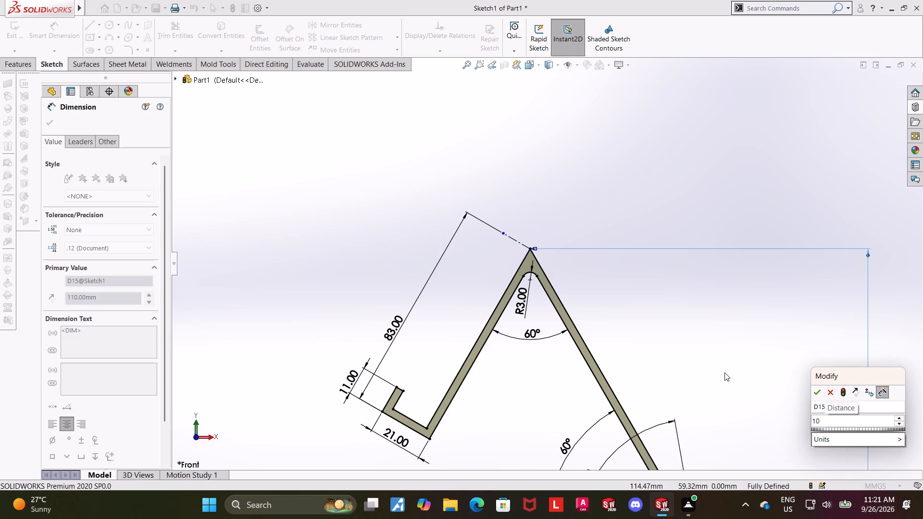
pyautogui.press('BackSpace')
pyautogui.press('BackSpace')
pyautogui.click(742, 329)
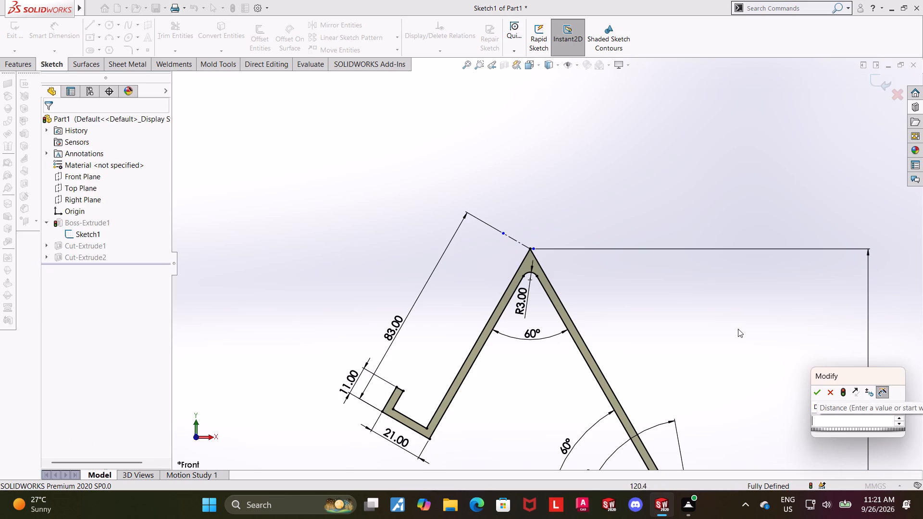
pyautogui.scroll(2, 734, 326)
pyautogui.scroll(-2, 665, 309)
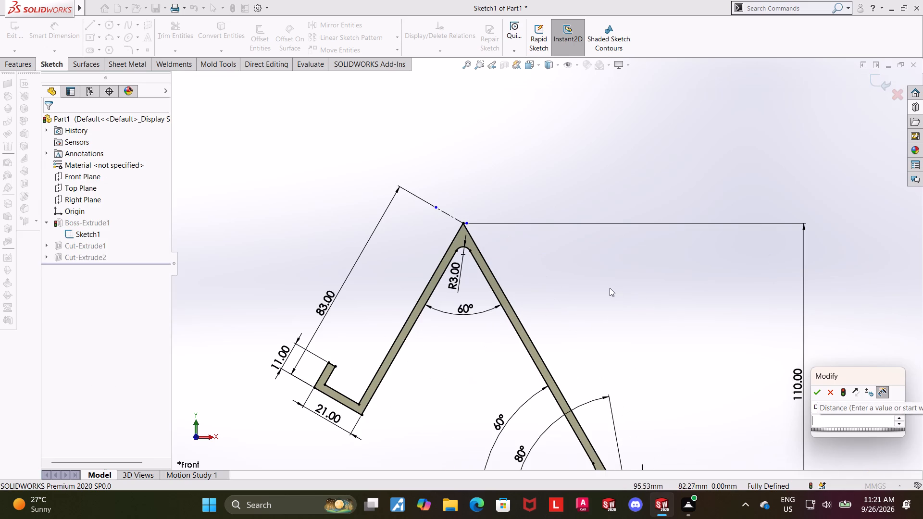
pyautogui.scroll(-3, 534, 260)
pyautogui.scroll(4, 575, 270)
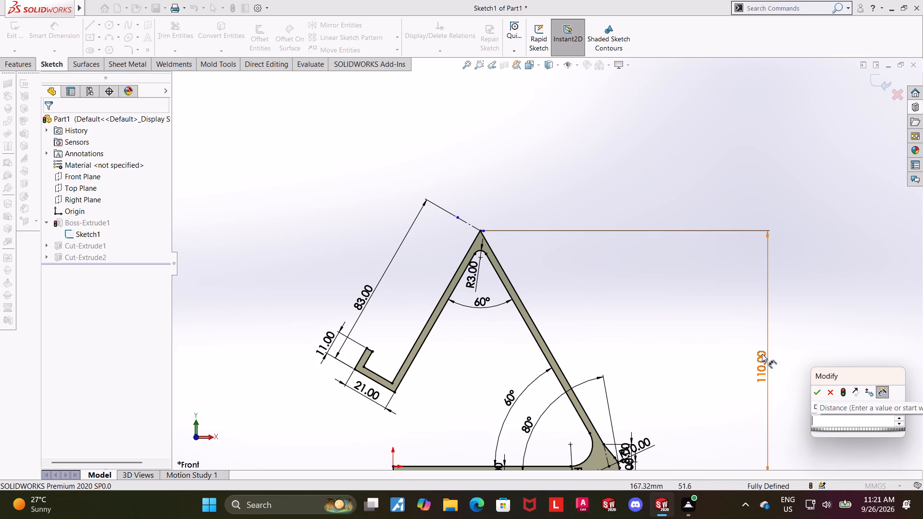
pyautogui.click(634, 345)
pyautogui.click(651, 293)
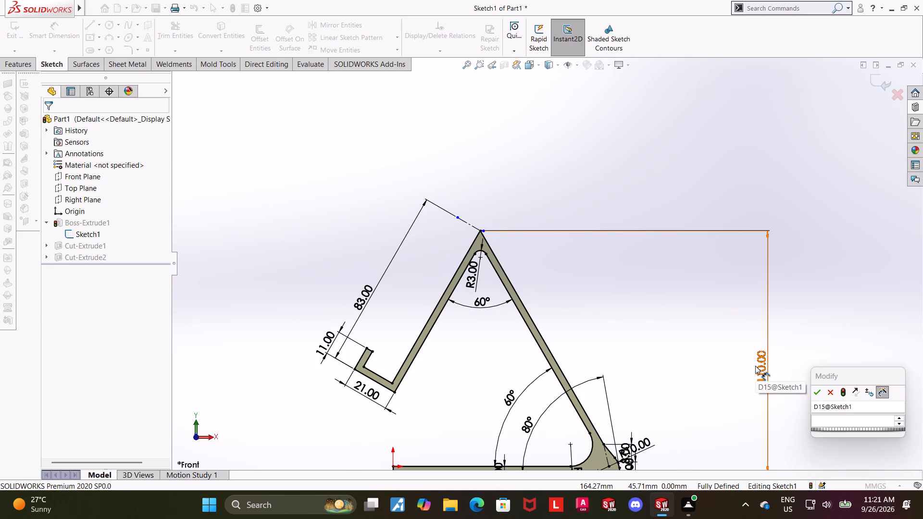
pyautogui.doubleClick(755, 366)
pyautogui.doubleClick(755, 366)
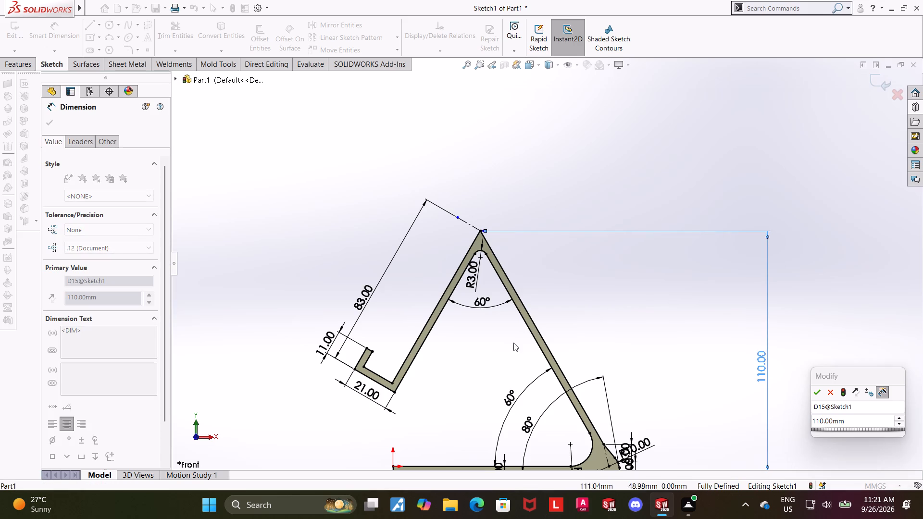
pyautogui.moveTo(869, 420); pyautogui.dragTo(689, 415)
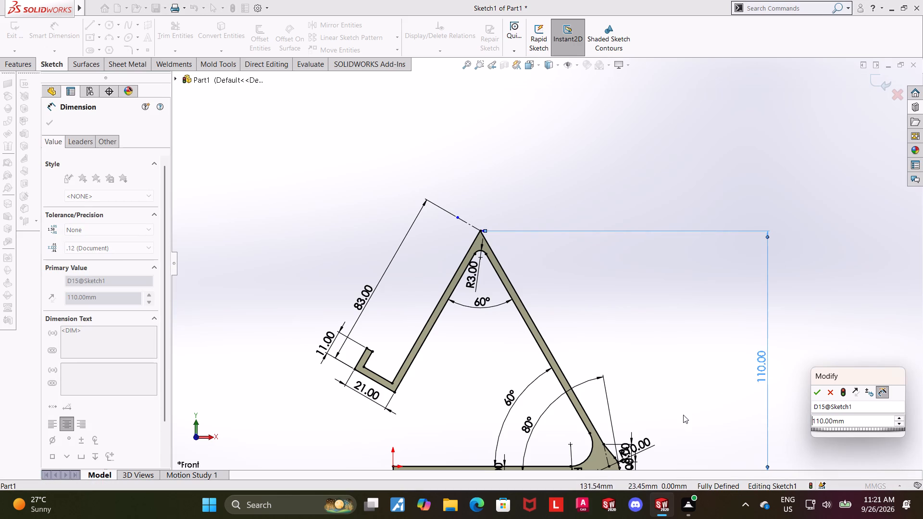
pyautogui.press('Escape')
# Set the overall height dimension from the base's underside to the pointed tip to 112 mm.
pyautogui.doubleClick(755, 365)
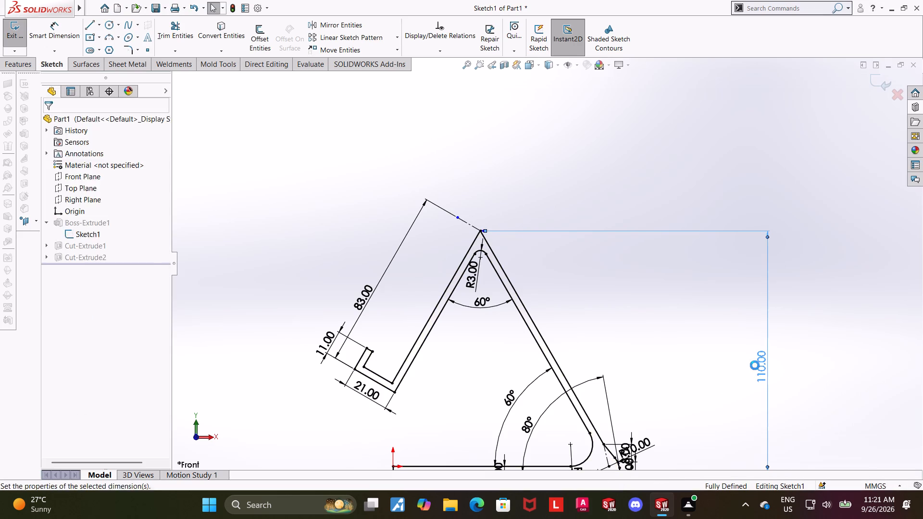
pyautogui.write('112')
pyautogui.press('Return')
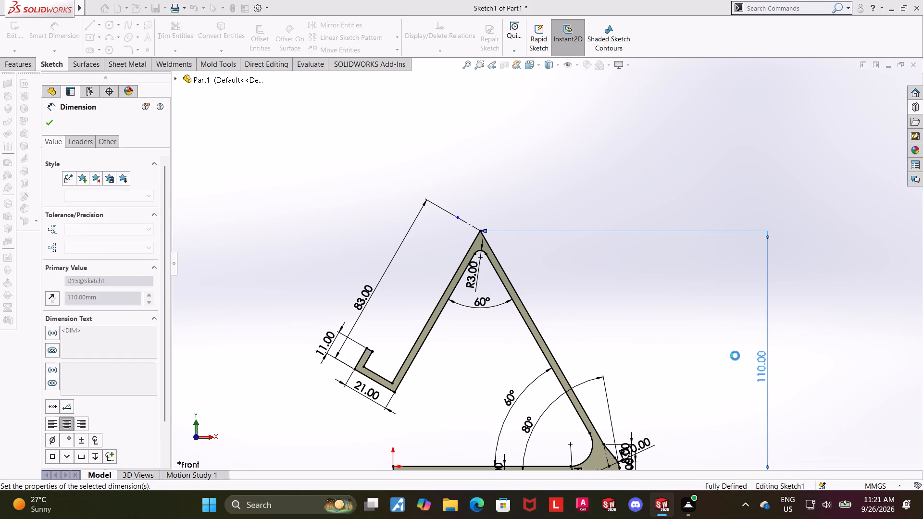
pyautogui.click(619, 286)
# Sketch a horizontal line about 3.3 mm long just below the tip, joining the two outer sloping sides.
pyautogui.scroll(-8, 506, 222)
pyautogui.scroll(-4, 541, 190)
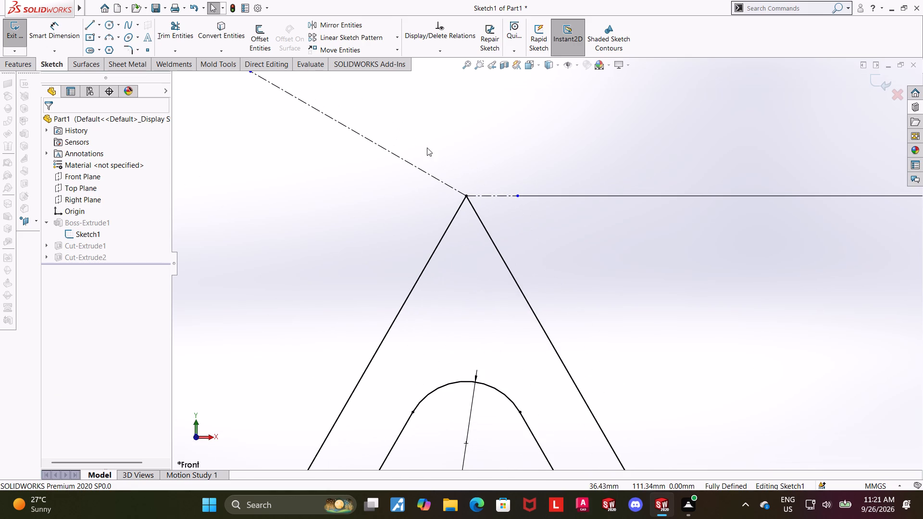
pyautogui.click(83, 19)
pyautogui.click(89, 26)
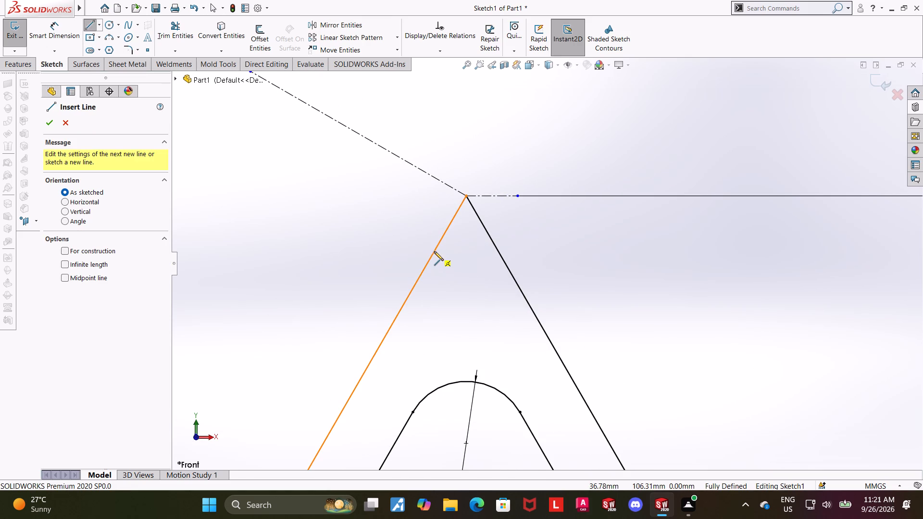
pyautogui.click(433, 255)
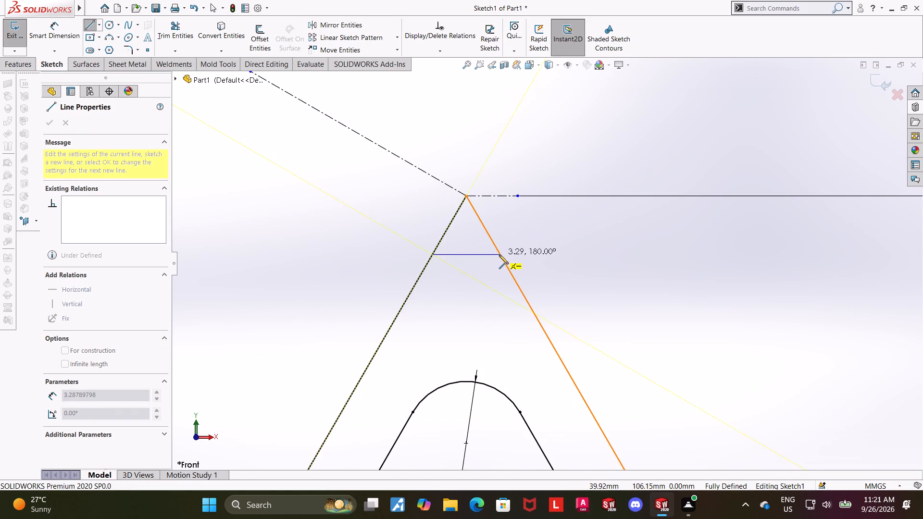
pyautogui.click(499, 255)
pyautogui.press('Escape')
pyautogui.press('Escape')
# Dimension the short line 2 mm below the horizontal construction line at the original tip.
pyautogui.click(35, 31)
pyautogui.click(489, 196)
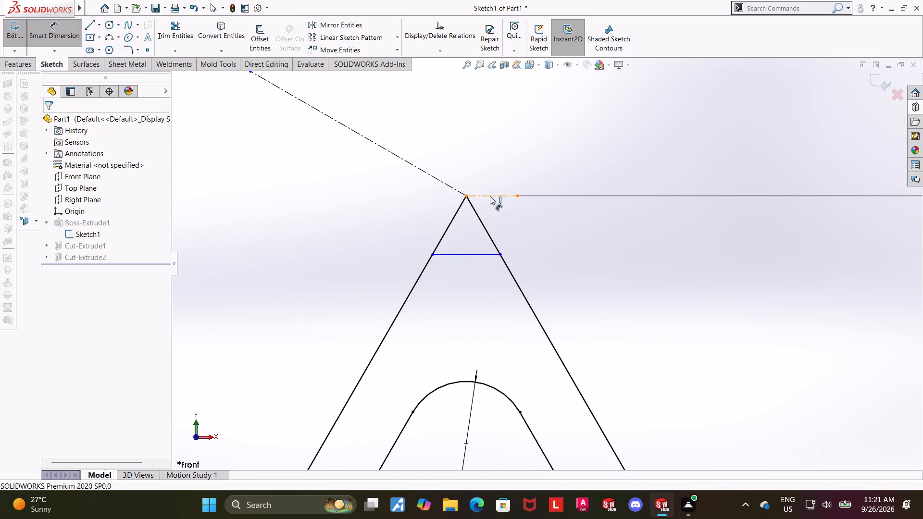
pyautogui.click(468, 253)
pyautogui.click(570, 250)
pyautogui.press('2')
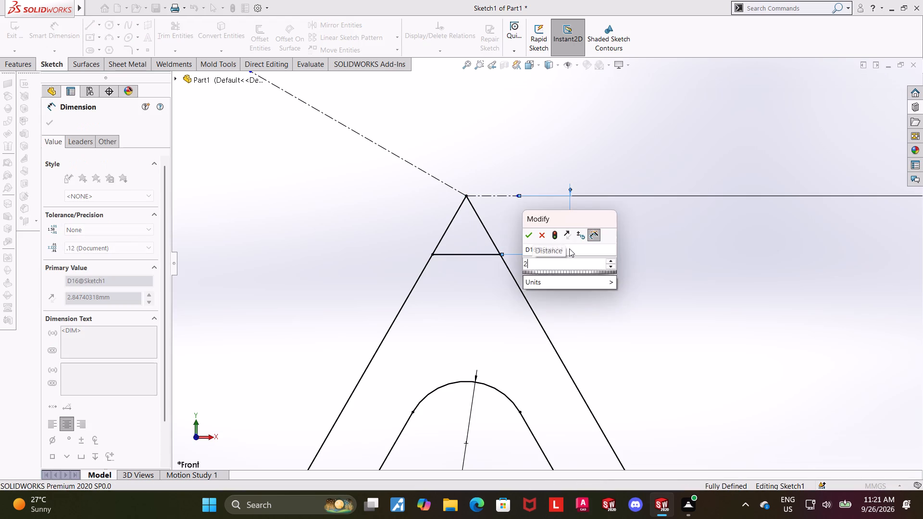
pyautogui.press('Return')
pyautogui.press('Escape')
pyautogui.press('Escape')
# Trim away the two outer side segments above the short horizontal line.
pyautogui.click(169, 27)
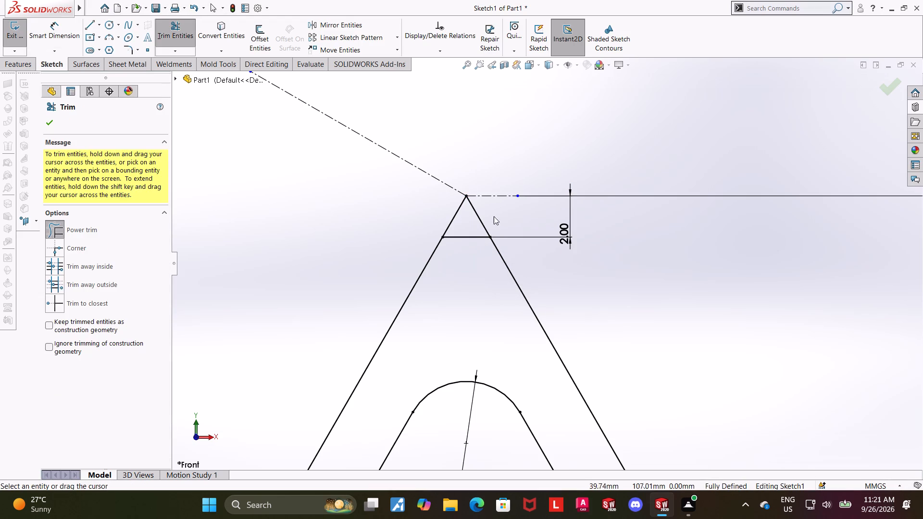
pyautogui.moveTo(492, 216); pyautogui.dragTo(426, 212)
pyautogui.scroll(7, 493, 220)
pyautogui.scroll(6, 559, 252)
pyautogui.press('Escape')
pyautogui.press('Escape')
# Delete the 83 mm dimension that runs from the original tip to the hook's outer base edge.
pyautogui.scroll(-1, 585, 356)
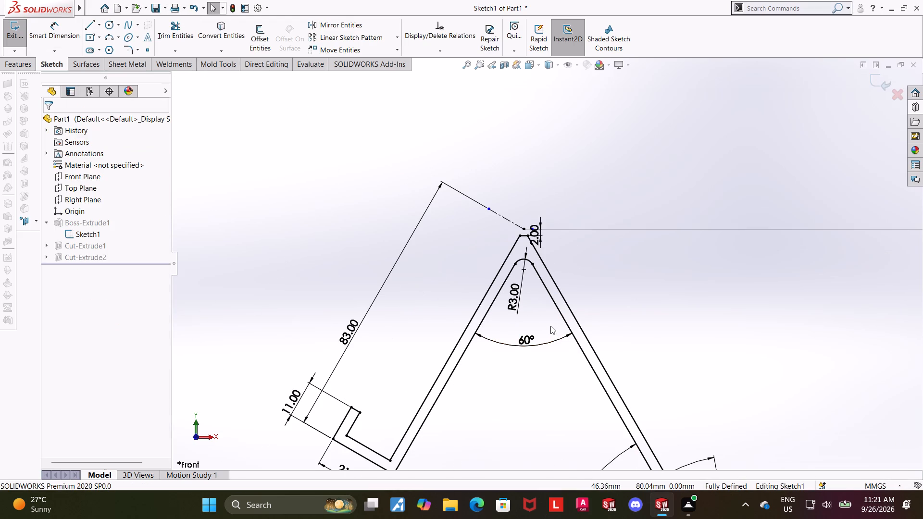
pyautogui.scroll(-2, 531, 294)
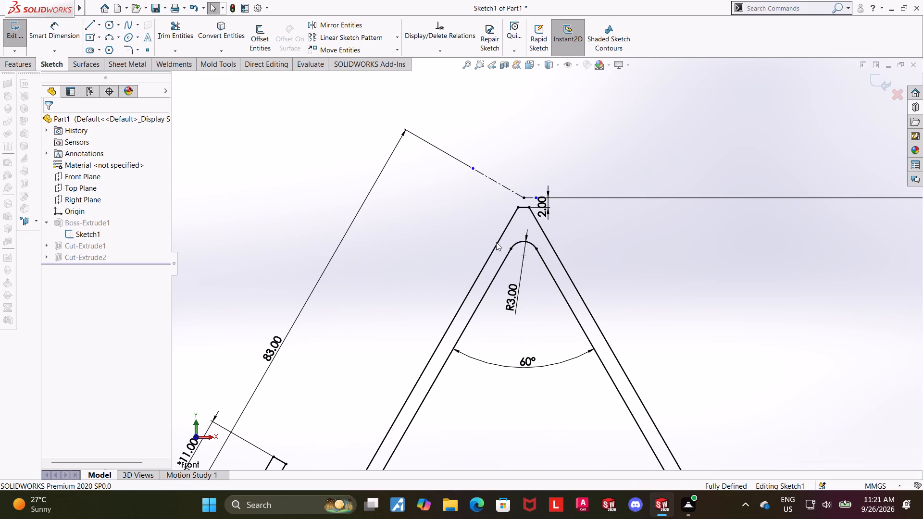
pyautogui.rightClick(276, 333)
pyautogui.click(328, 364)
# Dimension 83 mm from the short peak line's end on the hook side to the hook's outer base edge.
pyautogui.scroll(5, 332, 346)
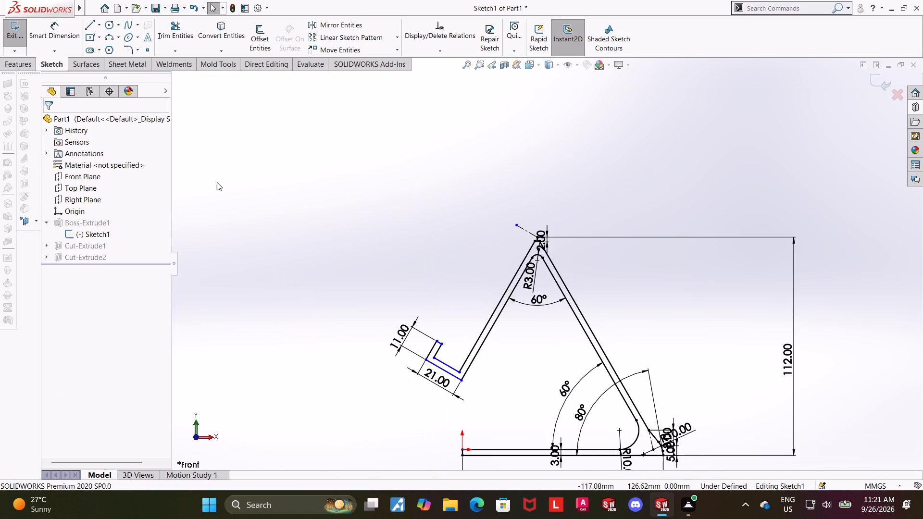
pyautogui.click(57, 31)
pyautogui.scroll(-4, 551, 296)
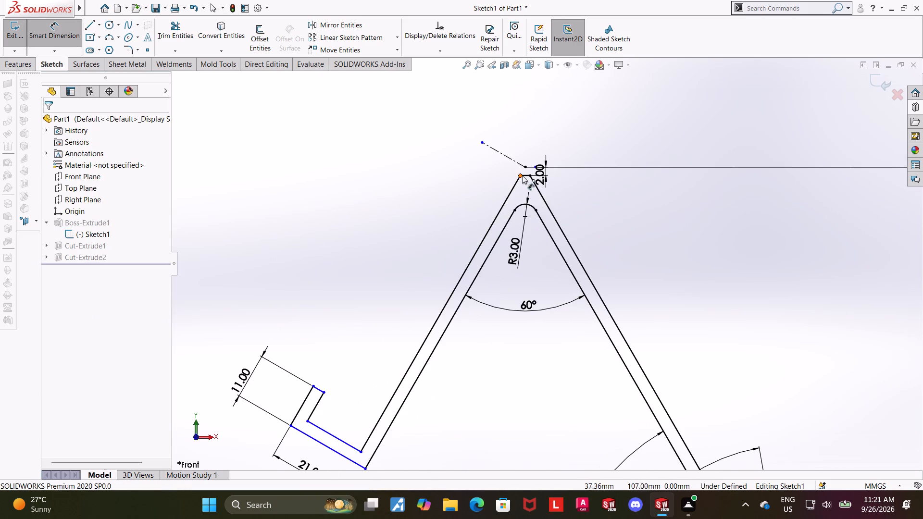
pyautogui.click(521, 175)
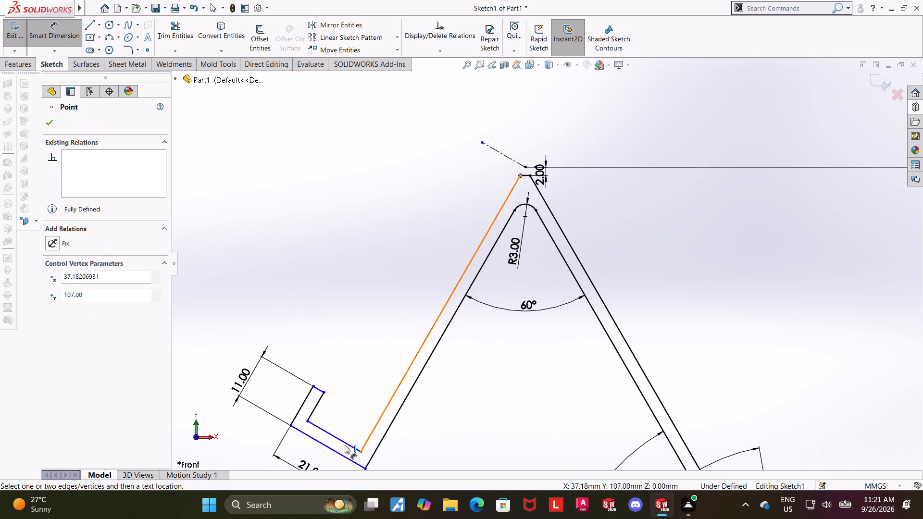
pyautogui.click(333, 451)
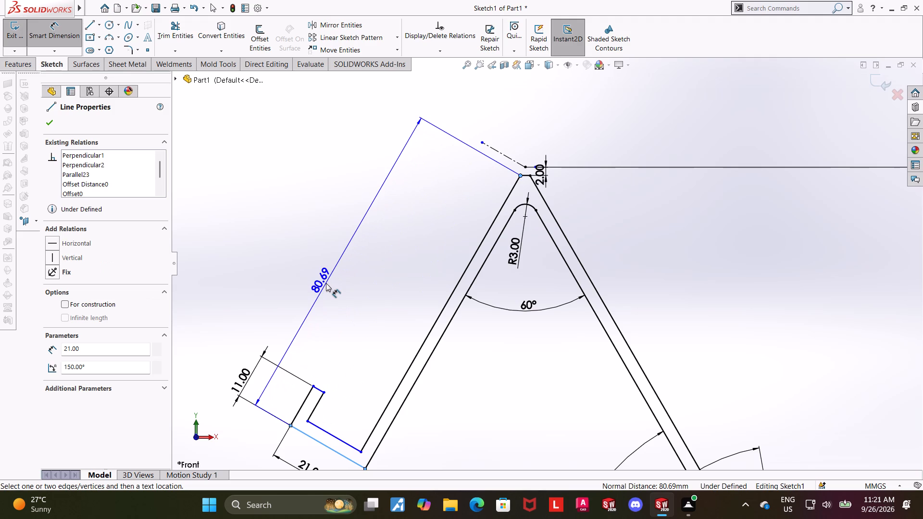
pyautogui.click(326, 283)
pyautogui.write('83')
pyautogui.press('Return')
pyautogui.press('Escape')
pyautogui.press('Escape')
# Delete the 112 mm overall height dimension.
pyautogui.scroll(9, 672, 417)
pyautogui.scroll(-5, 661, 297)
pyautogui.press('Escape')
pyautogui.rightClick(606, 277)
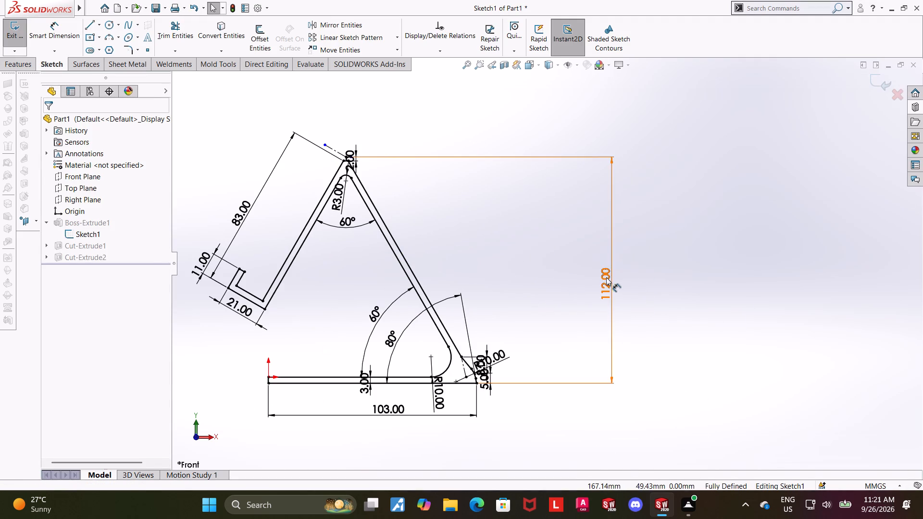
pyautogui.click(636, 360)
pyautogui.press('Escape')
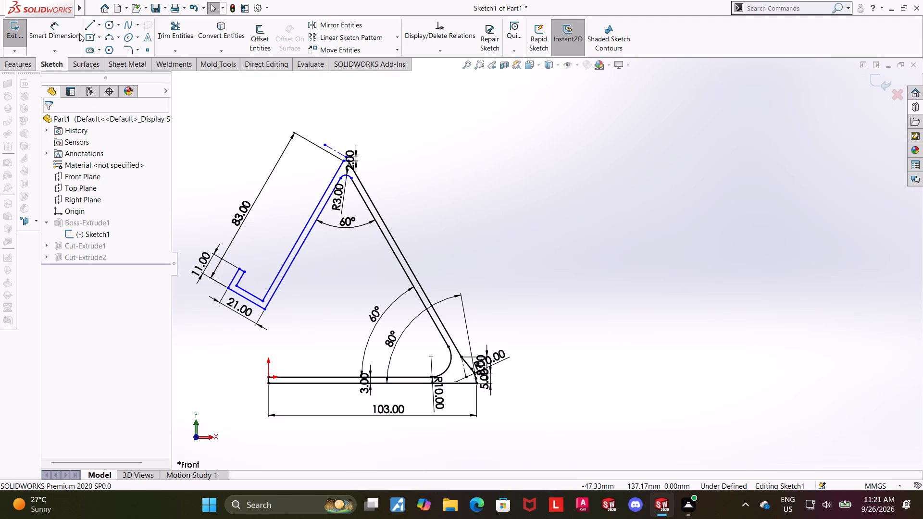
# Dimension the vertical distance between the short peak line and the bottom line of the base.
pyautogui.click(69, 31)
pyautogui.scroll(-5, 395, 191)
pyautogui.click(342, 150)
pyautogui.scroll(7, 362, 215)
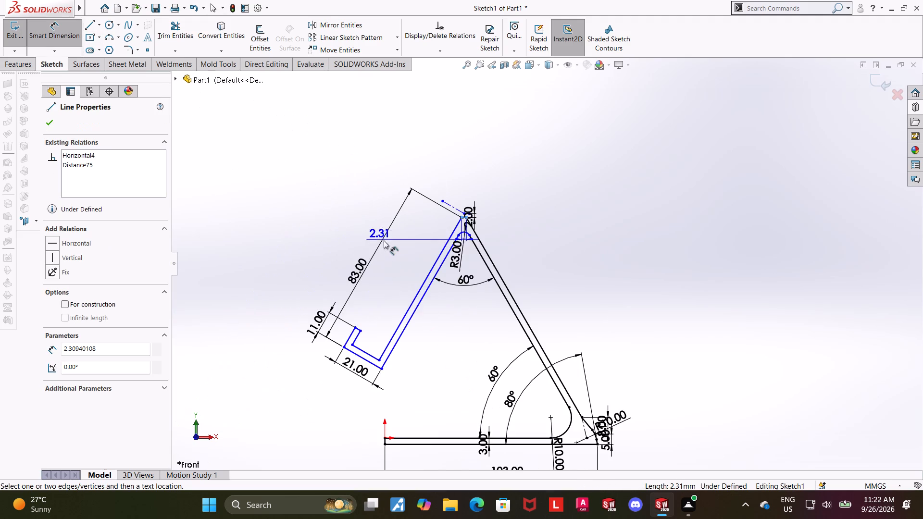
pyautogui.click(442, 445)
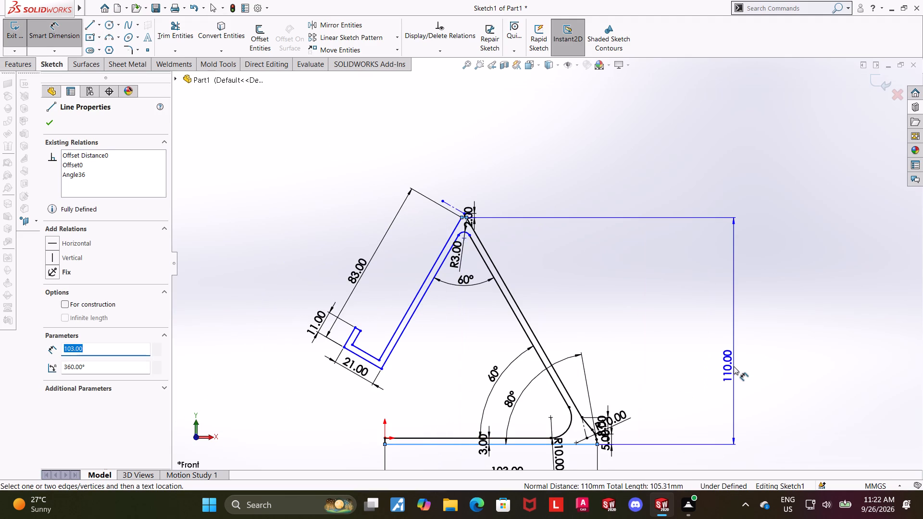
pyautogui.click(734, 366)
pyautogui.click(688, 351)
# Trim away the construction lines left at the original tip above the flattened peak.
pyautogui.scroll(-5, 467, 173)
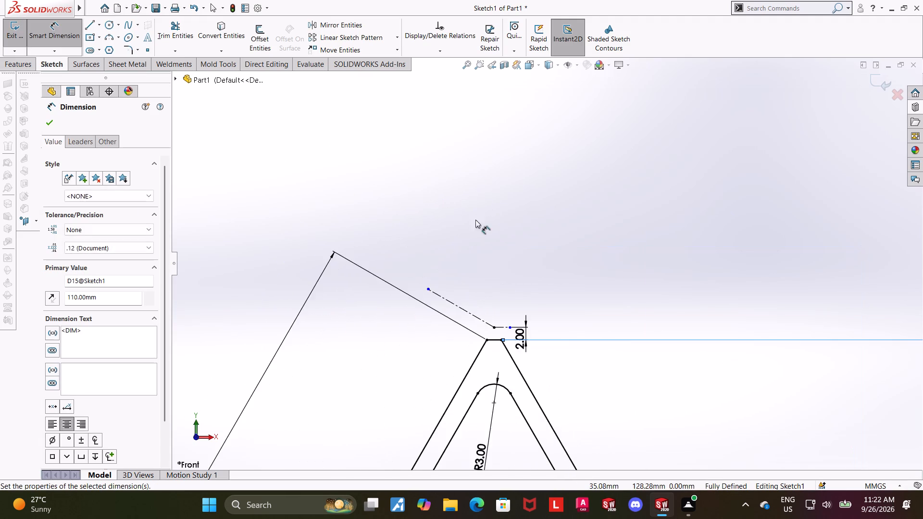
pyautogui.scroll(-3, 475, 220)
pyautogui.press('Escape')
pyautogui.press('Escape')
pyautogui.click(168, 27)
pyautogui.scroll(-5, 446, 239)
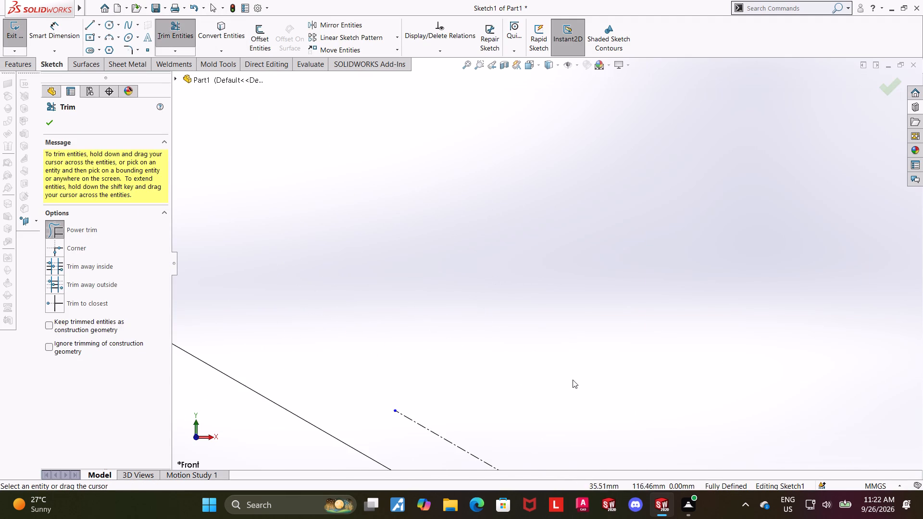
pyautogui.scroll(5, 573, 375)
pyautogui.moveTo(588, 364); pyautogui.dragTo(570, 361)
pyautogui.press('Escape')
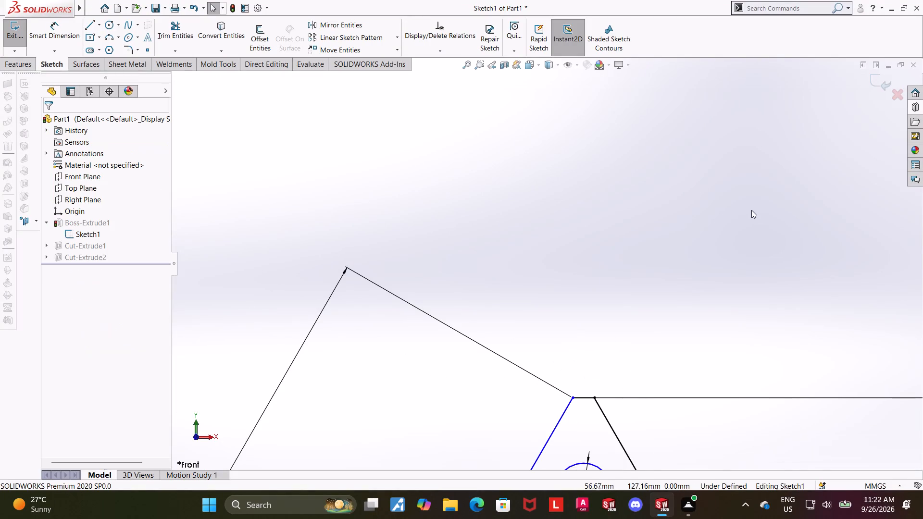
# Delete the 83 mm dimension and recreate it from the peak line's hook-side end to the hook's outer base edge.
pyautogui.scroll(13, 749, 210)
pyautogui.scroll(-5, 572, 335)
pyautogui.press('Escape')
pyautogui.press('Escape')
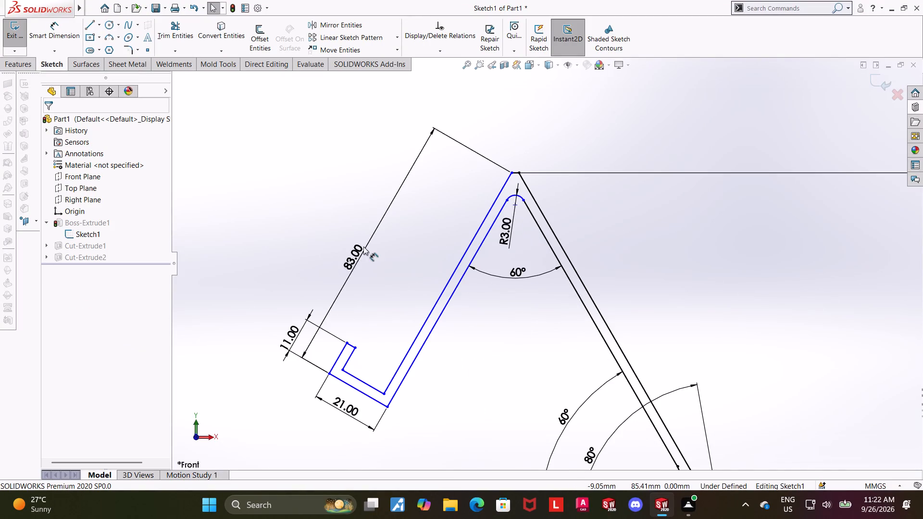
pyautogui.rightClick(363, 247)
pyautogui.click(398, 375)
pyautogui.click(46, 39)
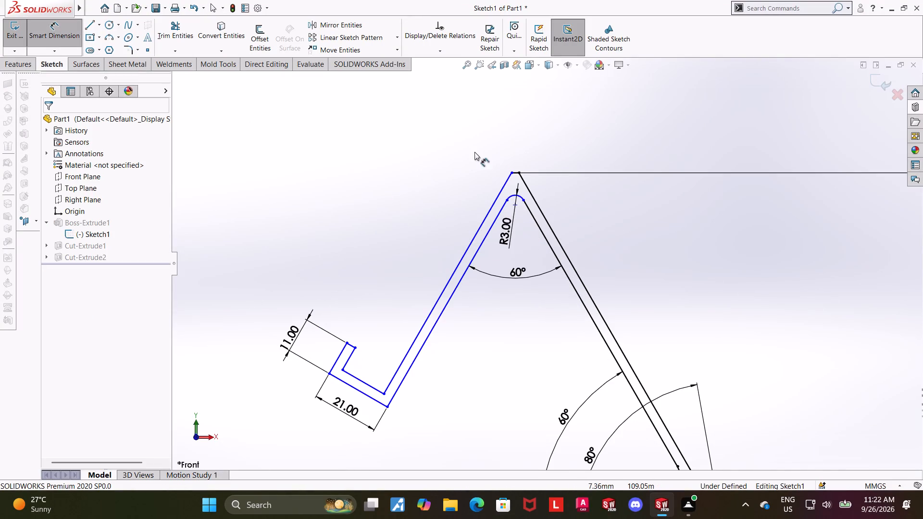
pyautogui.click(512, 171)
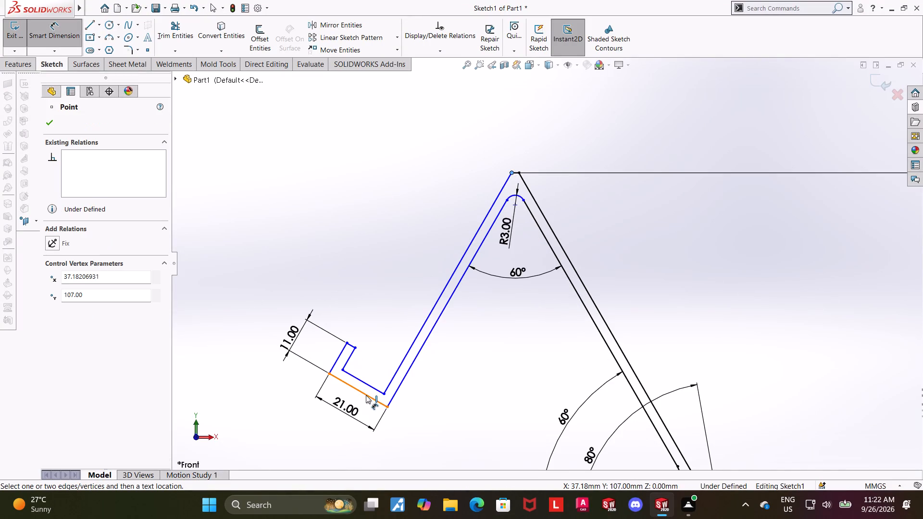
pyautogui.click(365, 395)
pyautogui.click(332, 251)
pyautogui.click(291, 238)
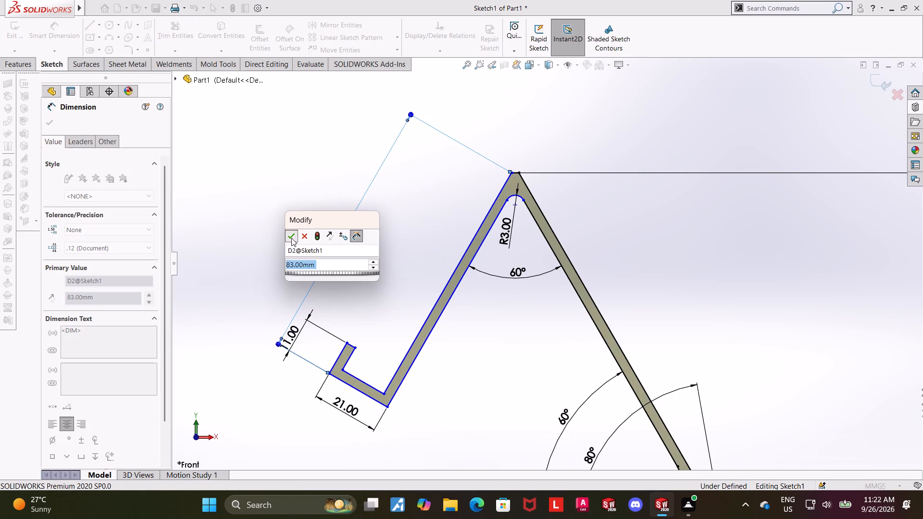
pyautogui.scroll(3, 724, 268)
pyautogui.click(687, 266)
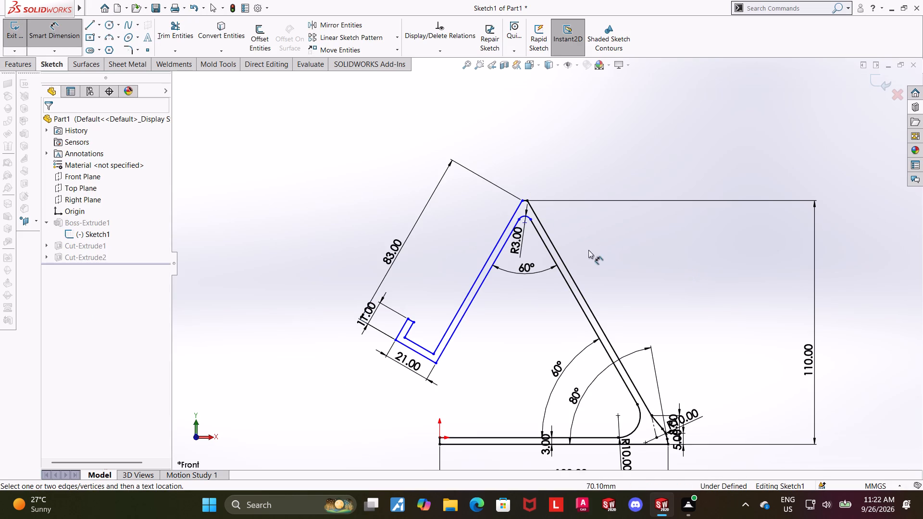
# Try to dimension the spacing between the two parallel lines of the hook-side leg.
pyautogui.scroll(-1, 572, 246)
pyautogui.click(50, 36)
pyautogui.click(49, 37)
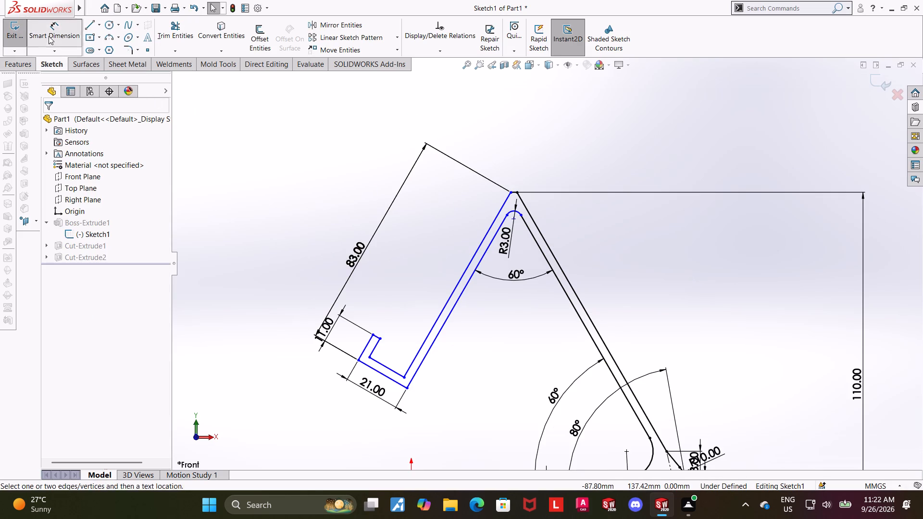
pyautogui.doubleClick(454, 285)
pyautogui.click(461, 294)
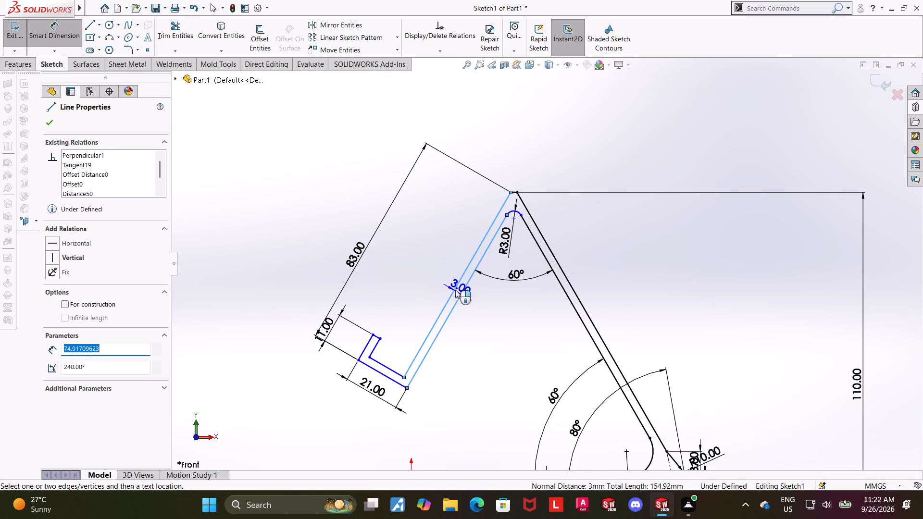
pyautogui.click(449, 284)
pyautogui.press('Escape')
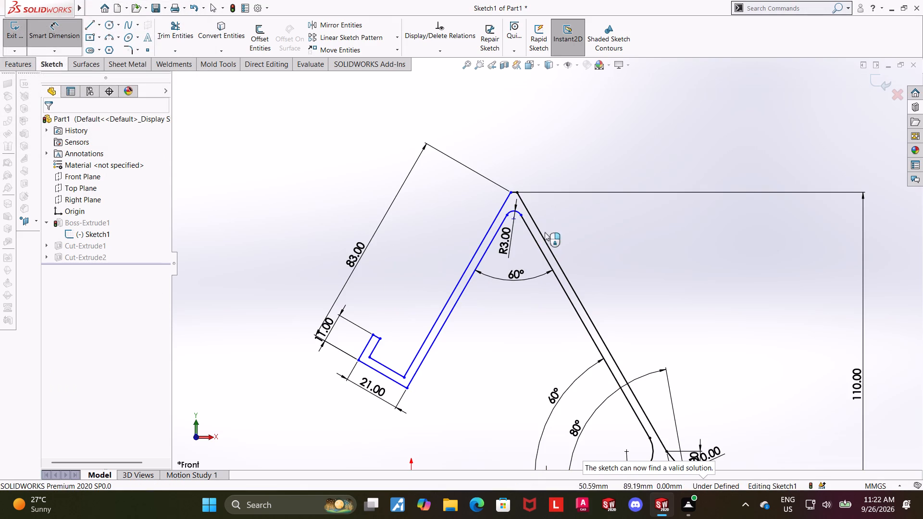
# Exit the profile sketch and rebuild the part with the flattened peak.
pyautogui.scroll(-6, 516, 203)
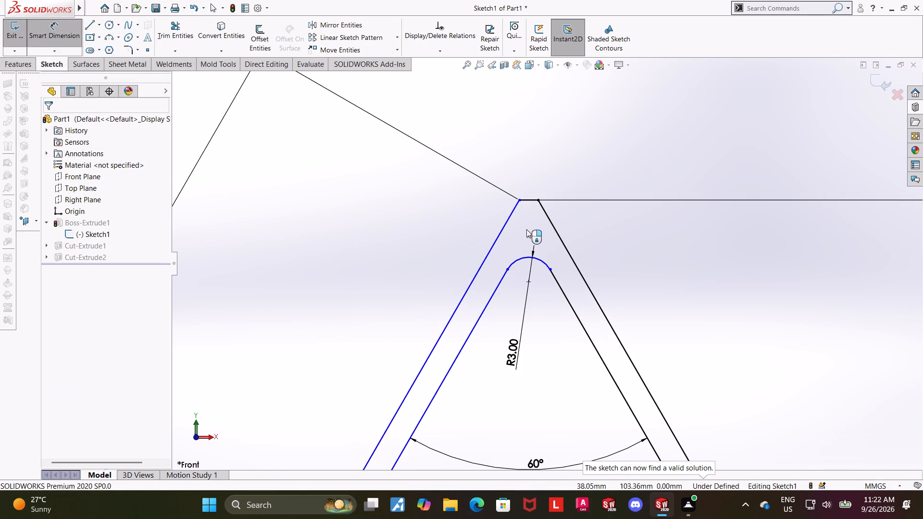
pyautogui.scroll(5, 526, 229)
pyautogui.scroll(6, 519, 284)
pyautogui.scroll(6, 548, 341)
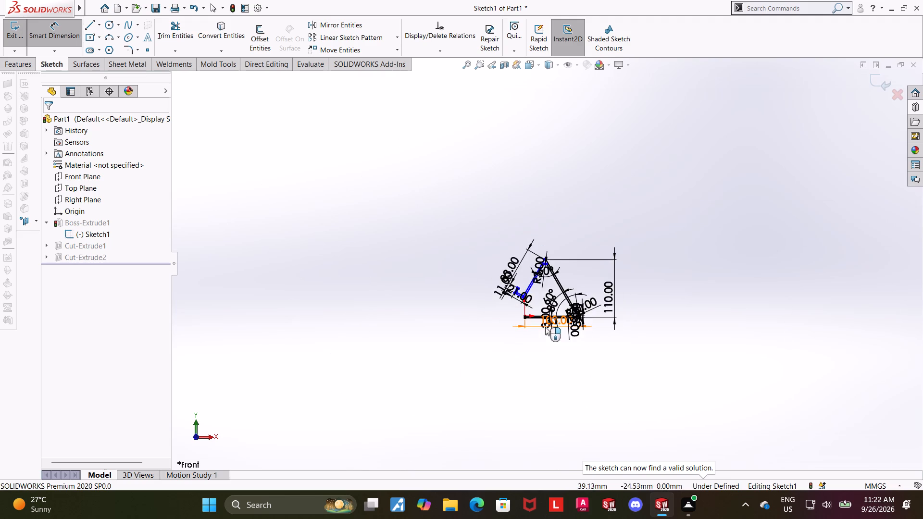
pyautogui.scroll(-4, 542, 297)
pyautogui.press('Escape')
pyautogui.press('Escape')
pyautogui.click(881, 78)
# Examine the rebuilt stand from several sides, checking the flattened peak, the hook and the openings.
pyautogui.moveTo(805, 186); pyautogui.dragTo(790, 187, button='middle')
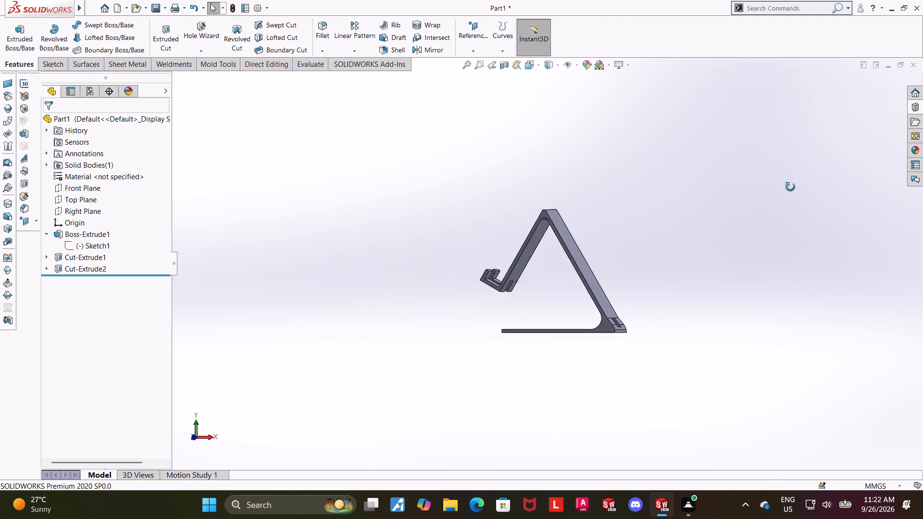
pyautogui.moveTo(790, 187); pyautogui.dragTo(778, 187, button='middle')
pyautogui.moveTo(732, 192); pyautogui.dragTo(745, 199, button='middle')
pyautogui.scroll(1, 736, 196)
pyautogui.click(713, 237)
pyautogui.scroll(-5, 591, 279)
pyautogui.moveTo(615, 278); pyautogui.dragTo(643, 282, button='middle')
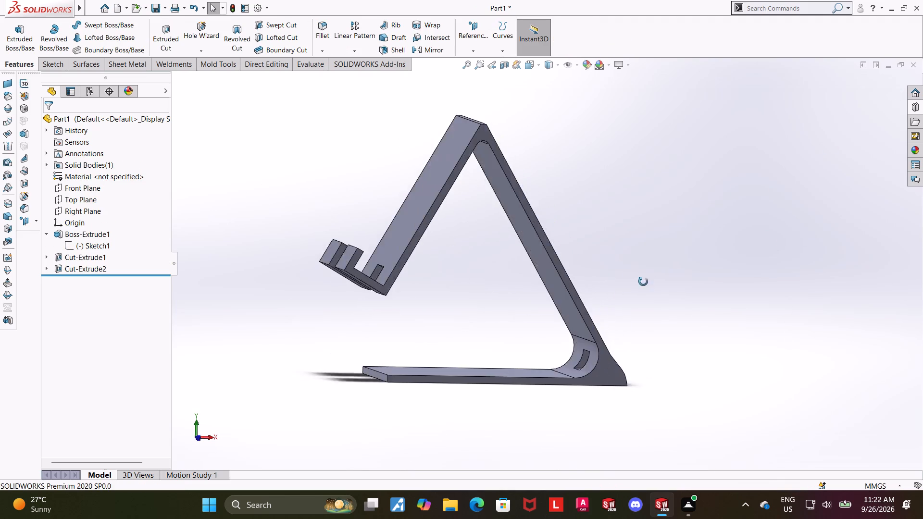
pyautogui.moveTo(643, 282); pyautogui.dragTo(657, 292, button='middle')
pyautogui.scroll(6, 659, 292)
pyautogui.scroll(-4, 611, 250)
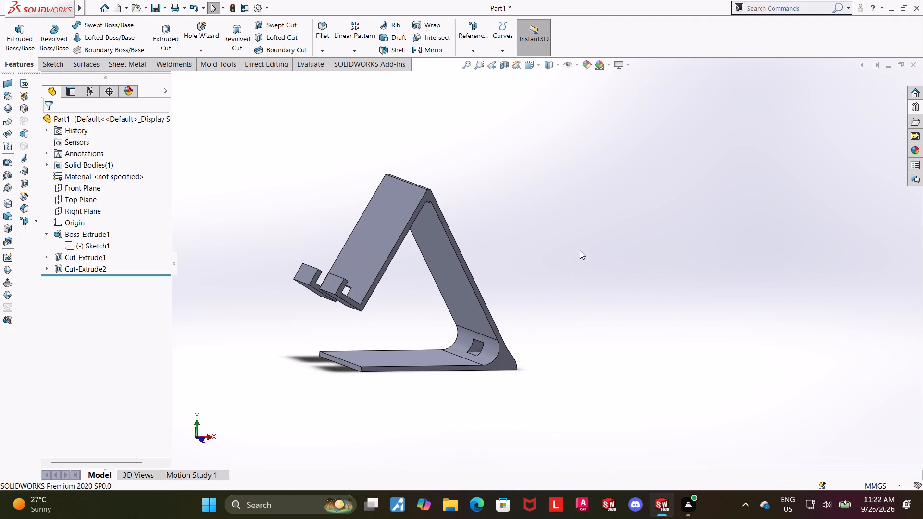
pyautogui.scroll(1, 529, 277)
pyautogui.moveTo(535, 272); pyautogui.dragTo(590, 267, button='middle')
pyautogui.moveTo(520, 222); pyautogui.dragTo(541, 311, button='middle')
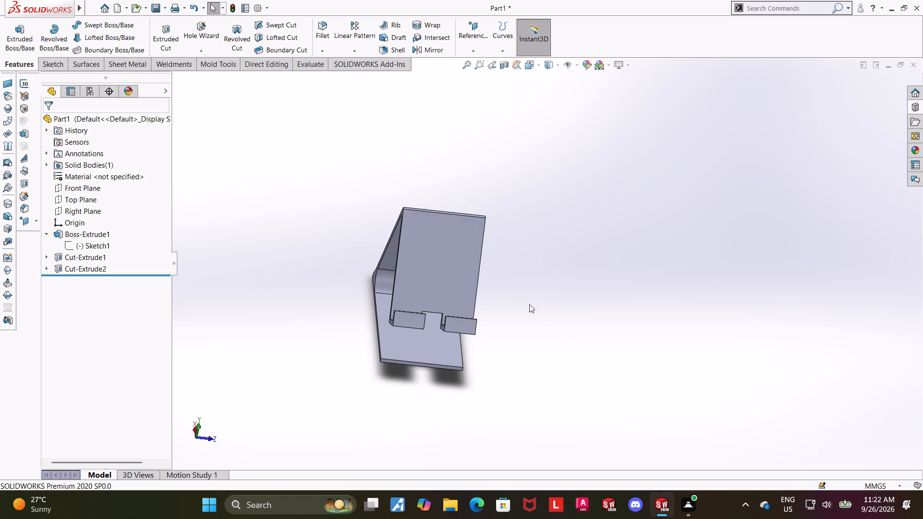
# Fillet the four short upper corner edges of the two hook tabs with a symmetric 7 mm radius.
pyautogui.scroll(-4, 478, 308)
pyautogui.click(328, 31)
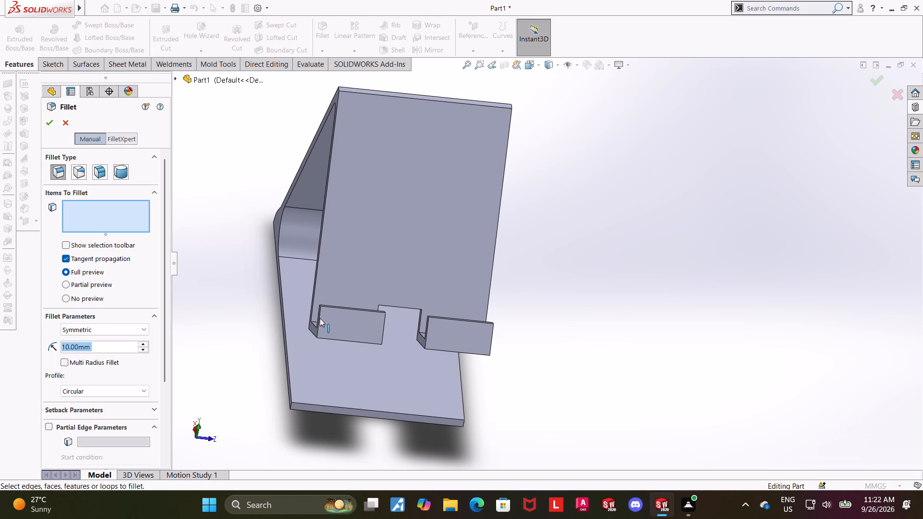
pyautogui.click(333, 315)
pyautogui.moveTo(563, 321); pyautogui.dragTo(564, 360, button='middle')
pyautogui.rightClick(124, 212)
pyautogui.click(147, 222)
pyautogui.scroll(-5, 370, 356)
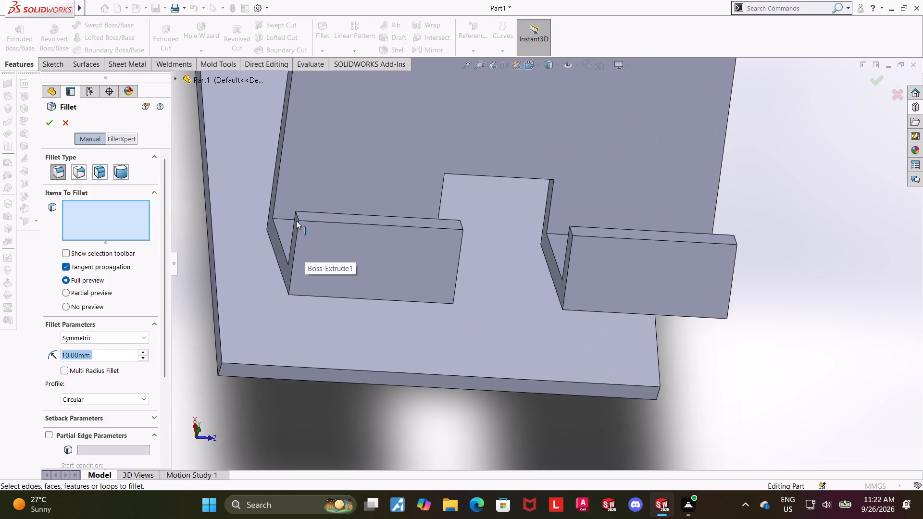
pyautogui.click(298, 218)
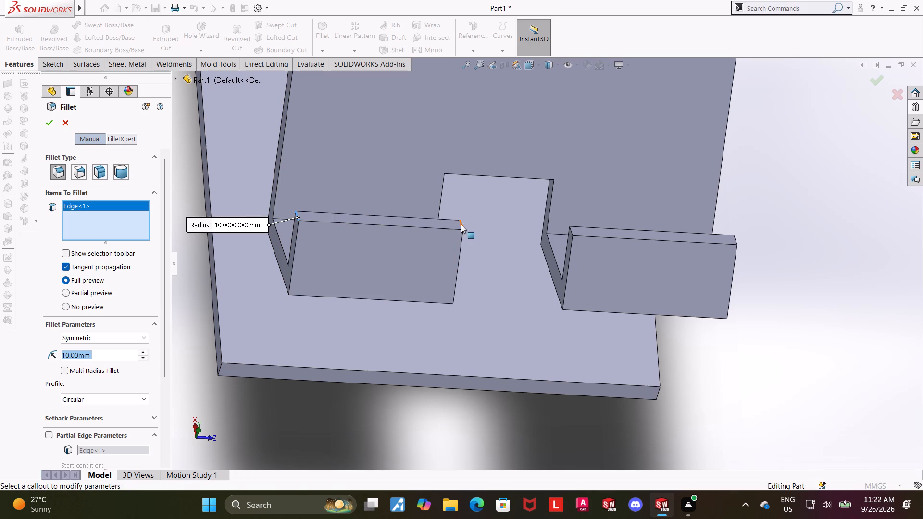
pyautogui.moveTo(452, 230); pyautogui.dragTo(399, 232, button='middle')
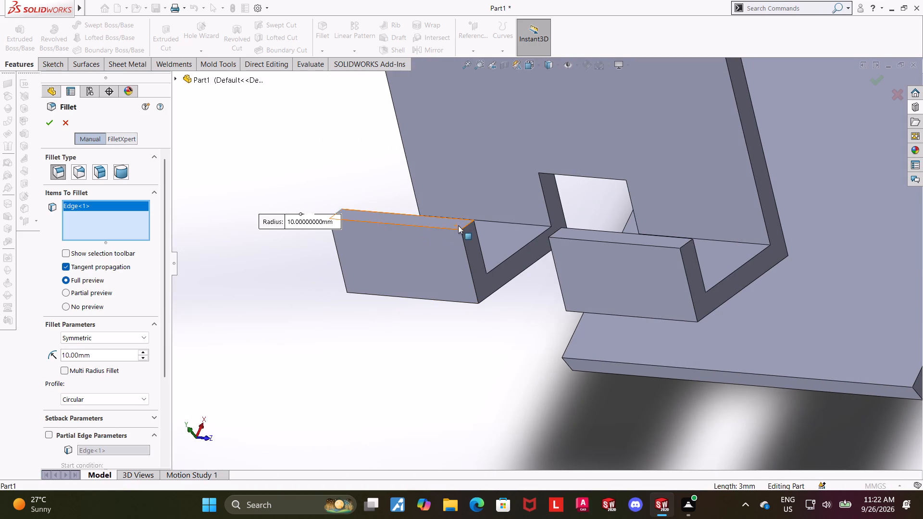
pyautogui.click(464, 228)
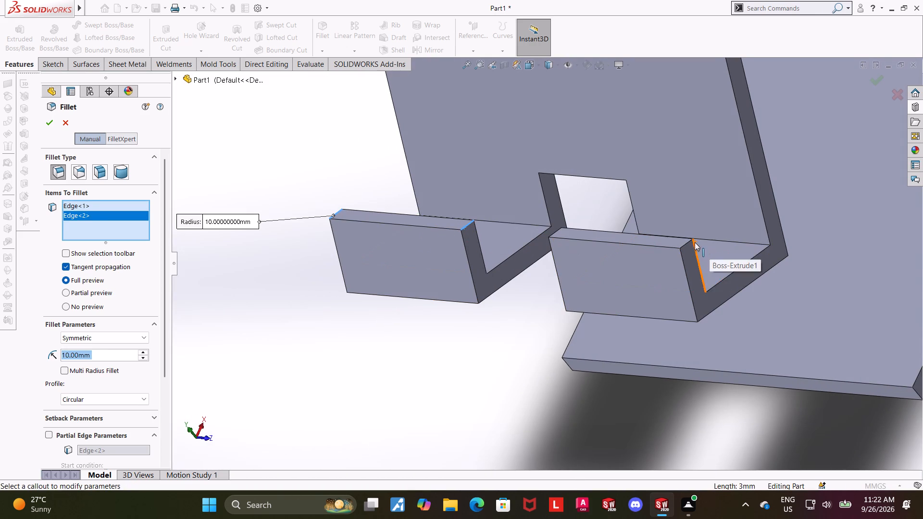
pyautogui.click(690, 243)
pyautogui.rightClick(120, 221)
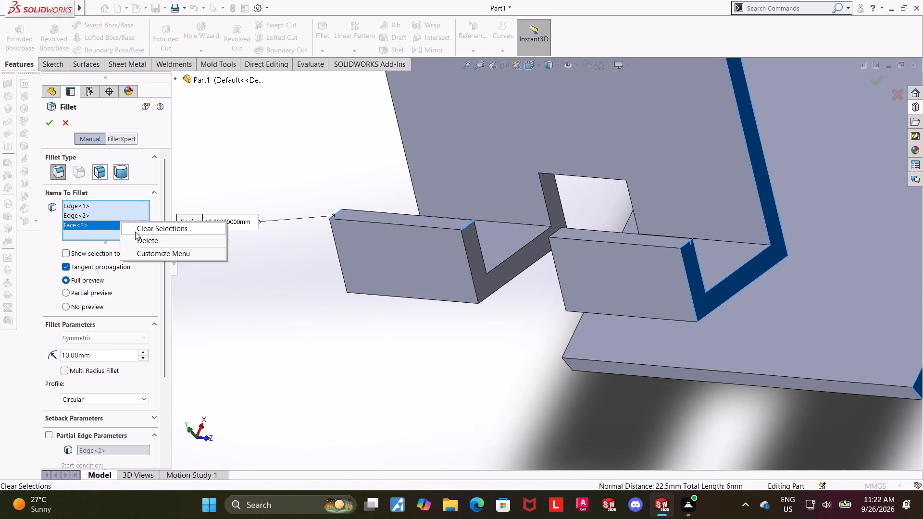
pyautogui.click(143, 236)
pyautogui.click(686, 244)
pyautogui.moveTo(597, 269); pyautogui.dragTo(685, 326, button='middle')
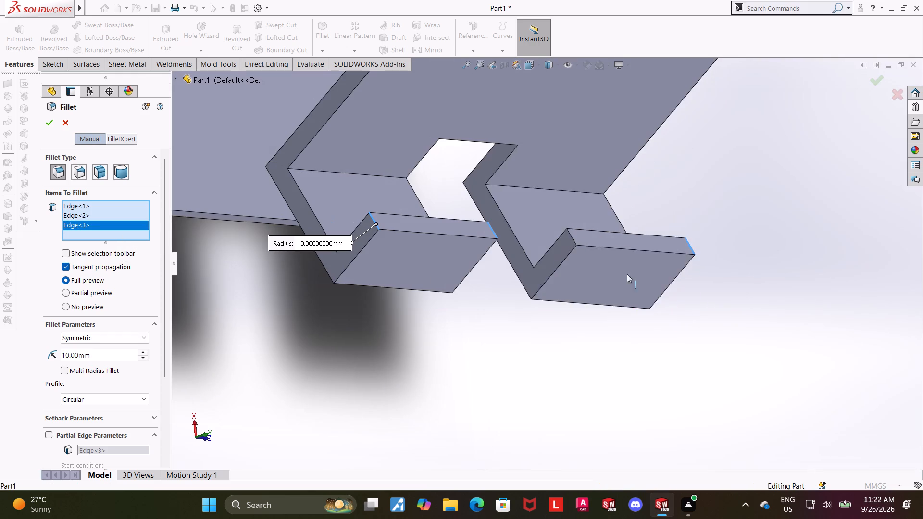
pyautogui.click(572, 236)
pyautogui.moveTo(773, 284); pyautogui.dragTo(711, 219, button='middle')
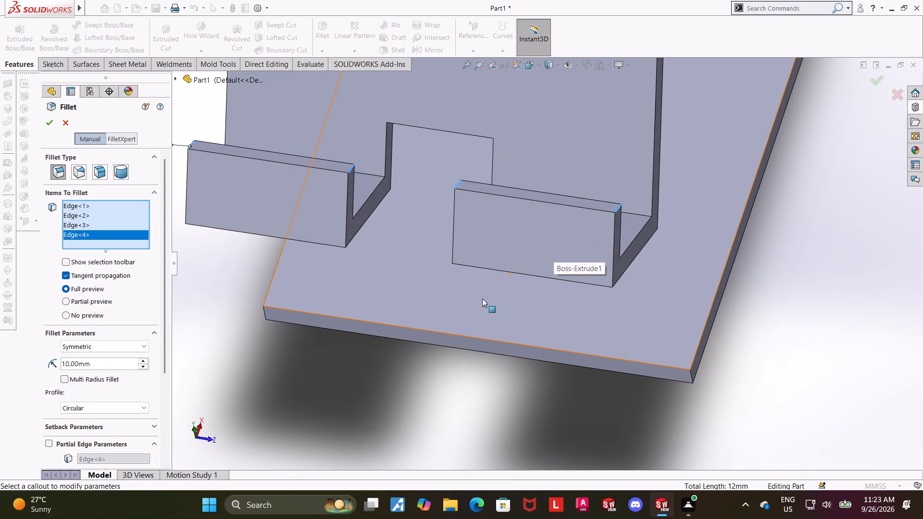
pyautogui.click(125, 364)
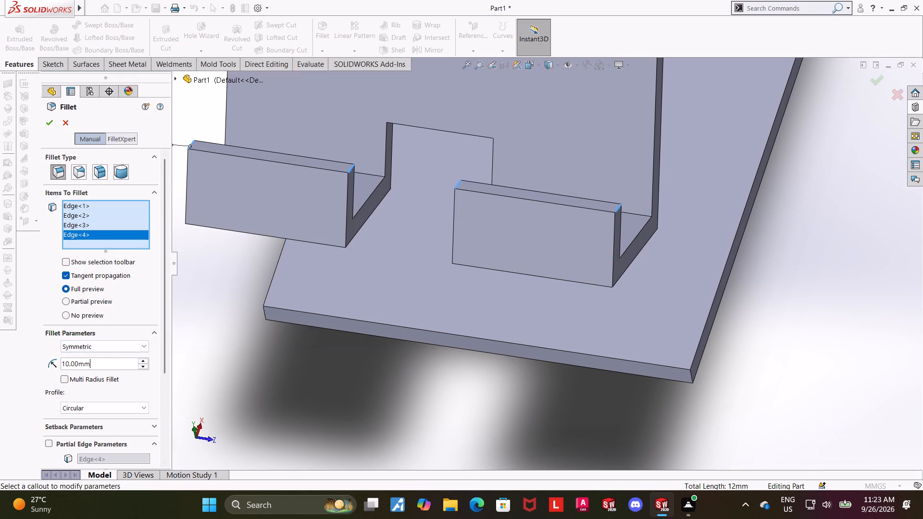
pyautogui.moveTo(125, 364); pyautogui.dragTo(0, 341)
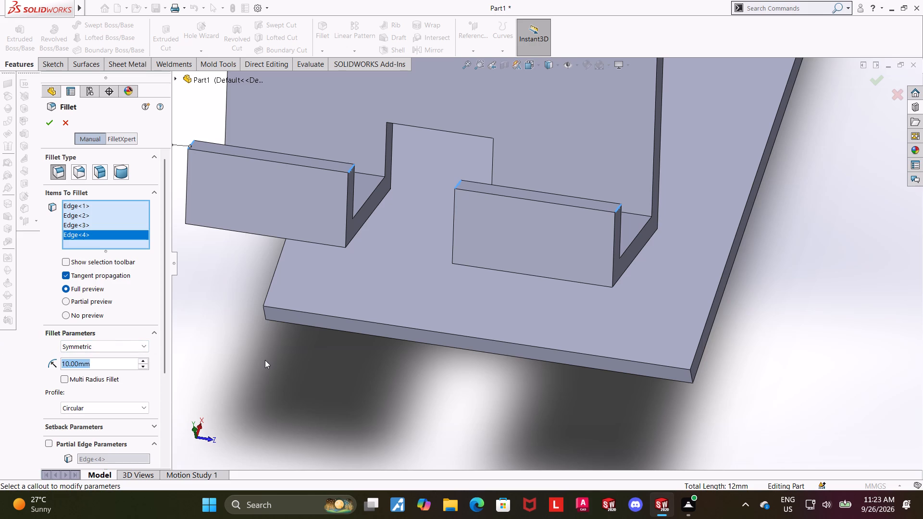
pyautogui.press('7')
pyautogui.press('Return')
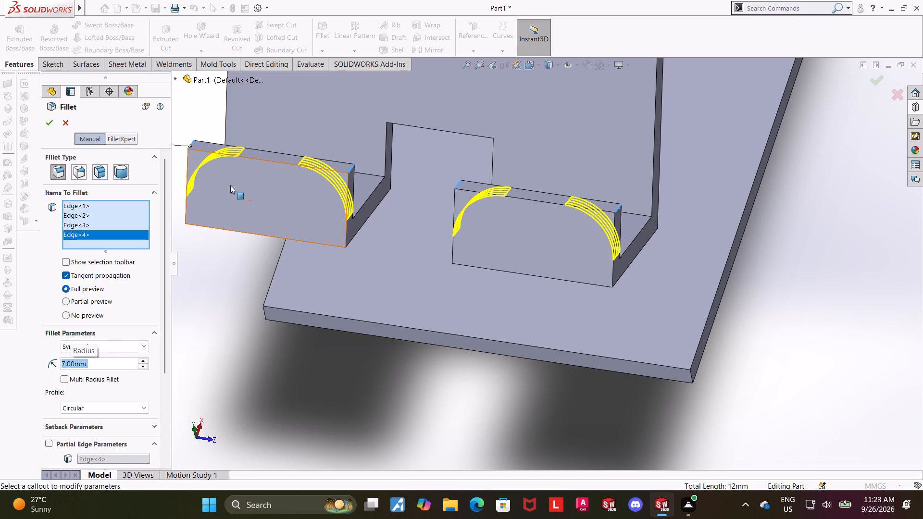
pyautogui.click(50, 123)
pyautogui.click(760, 249)
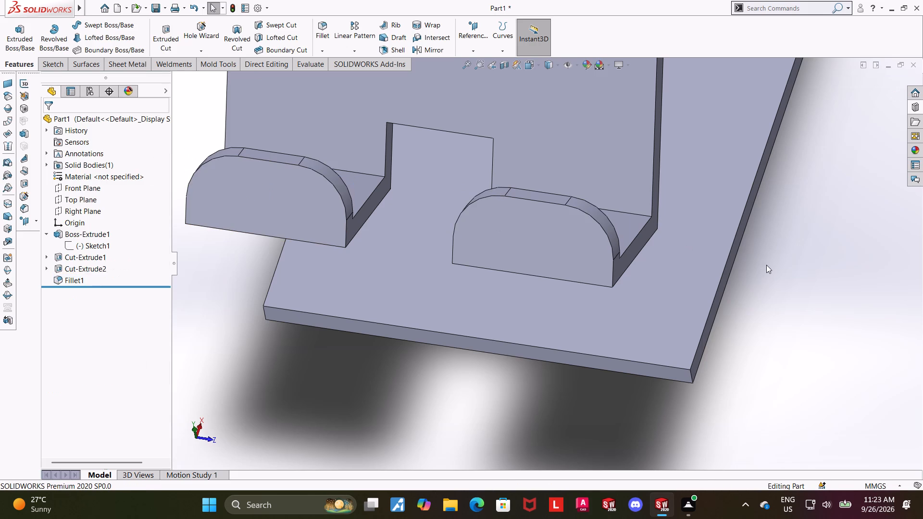
# Examine the stand with its rounded hook tabs in isometric view and from the side of the heel.
pyautogui.scroll(3, 767, 262)
pyautogui.moveTo(750, 253); pyautogui.dragTo(734, 245, button='middle')
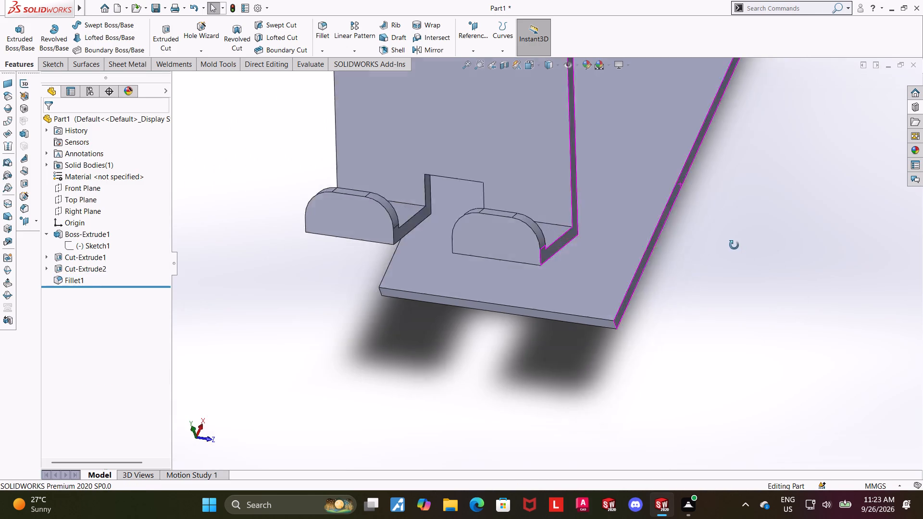
pyautogui.moveTo(734, 245); pyautogui.dragTo(707, 277, button='middle')
pyautogui.scroll(4, 709, 279)
pyautogui.moveTo(560, 244); pyautogui.dragTo(635, 262, button='middle')
pyautogui.click(528, 61)
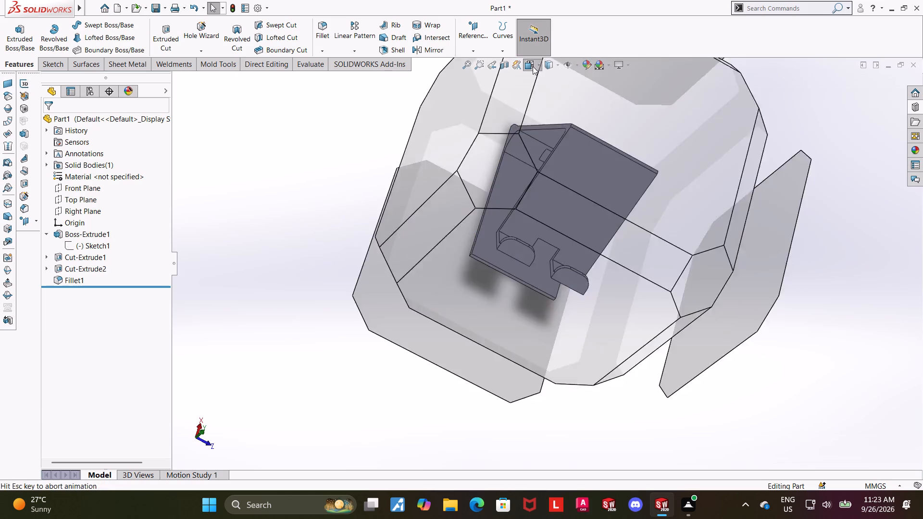
pyautogui.click(500, 365)
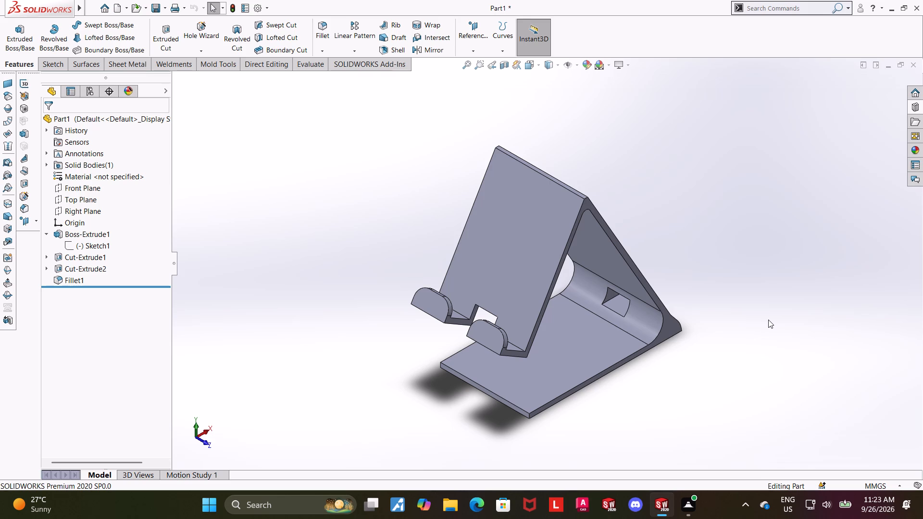
pyautogui.moveTo(703, 332); pyautogui.dragTo(687, 321, button='middle')
pyautogui.scroll(1, 698, 332)
pyautogui.scroll(-1, 687, 318)
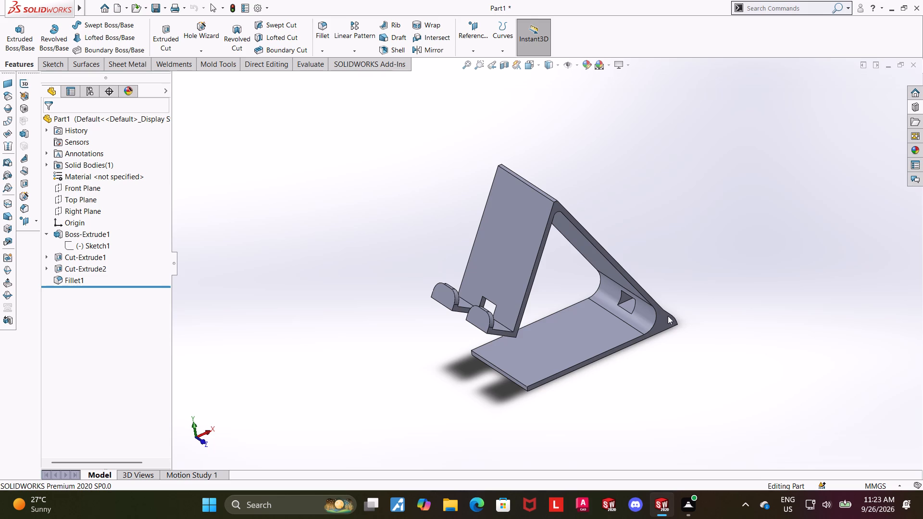
pyautogui.moveTo(689, 321); pyautogui.dragTo(672, 321, button='middle')
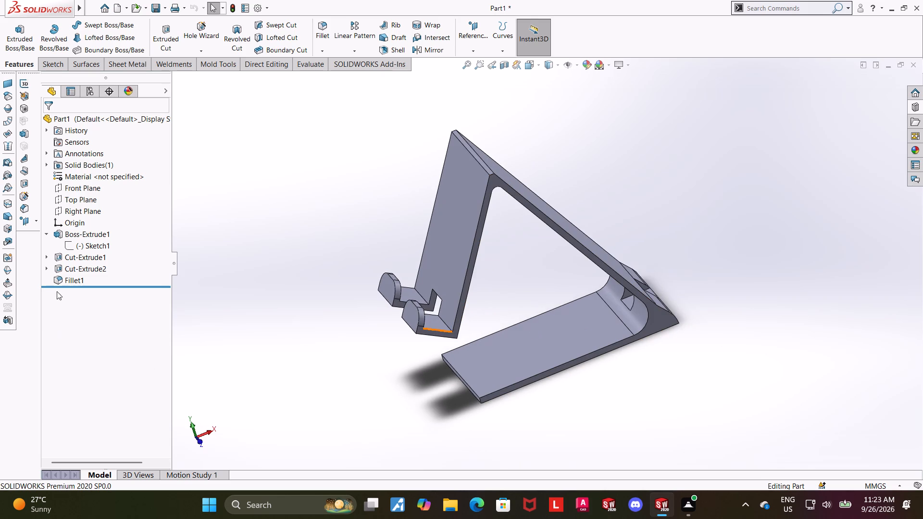
# Reopen Boss-Extrude1's profile sketch and delete the R10 dimension of the outer heel arc.
pyautogui.click(50, 233)
pyautogui.click(62, 235)
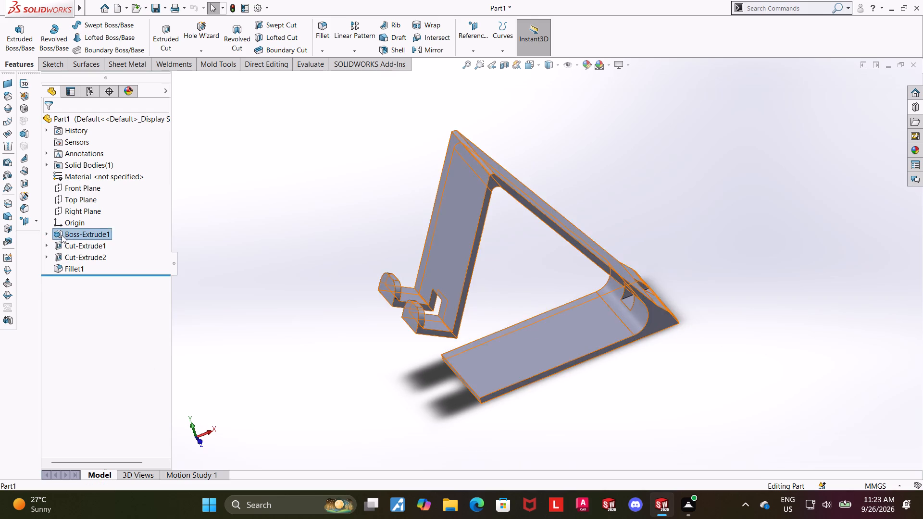
pyautogui.click(49, 232)
pyautogui.click(79, 246)
pyautogui.click(90, 220)
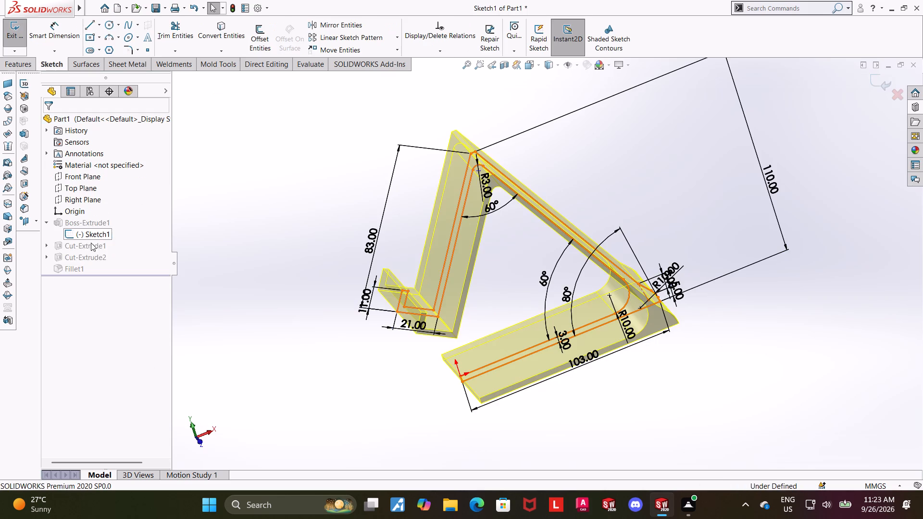
pyautogui.click(94, 236)
pyautogui.click(120, 224)
pyautogui.scroll(-5, 620, 339)
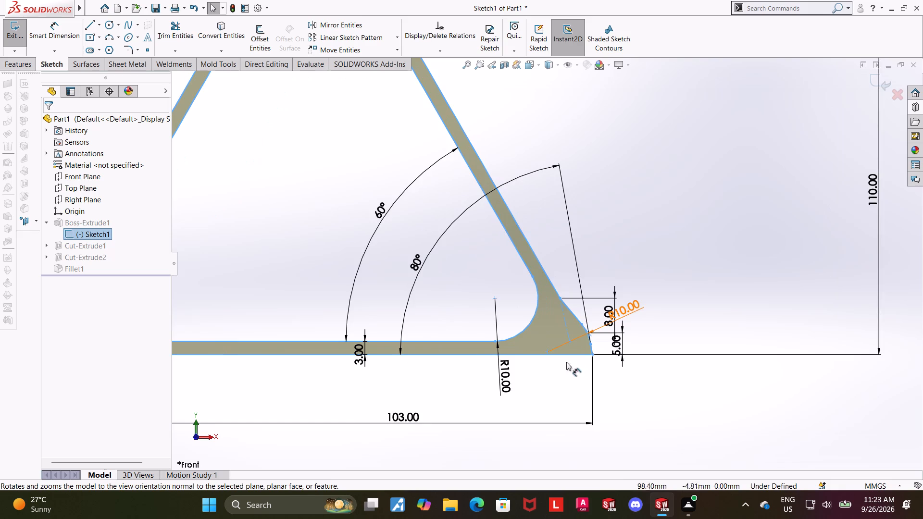
pyautogui.scroll(-2, 566, 362)
pyautogui.click(783, 425)
pyautogui.scroll(-4, 599, 318)
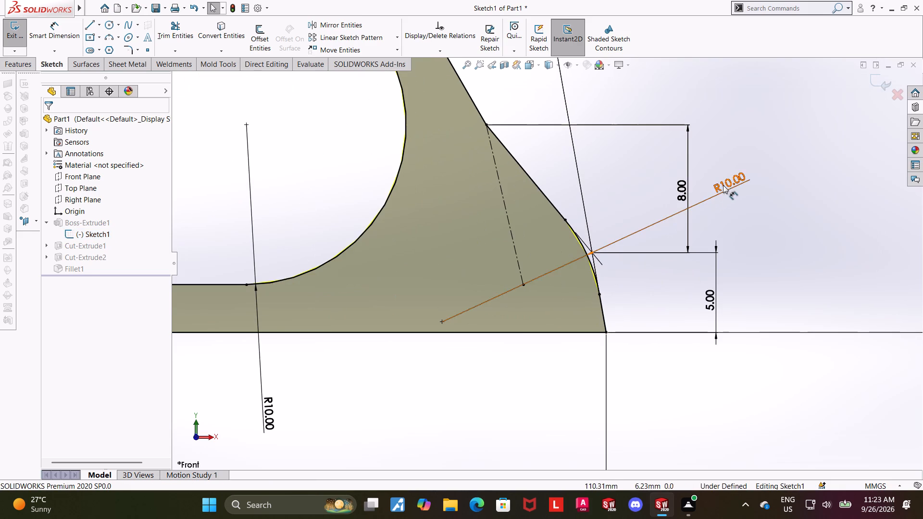
pyautogui.rightClick(723, 185)
pyautogui.click(751, 313)
# Trim away the rounding arc at the outer heel corner of the profile.
pyautogui.scroll(1, 630, 244)
pyautogui.scroll(-2, 602, 250)
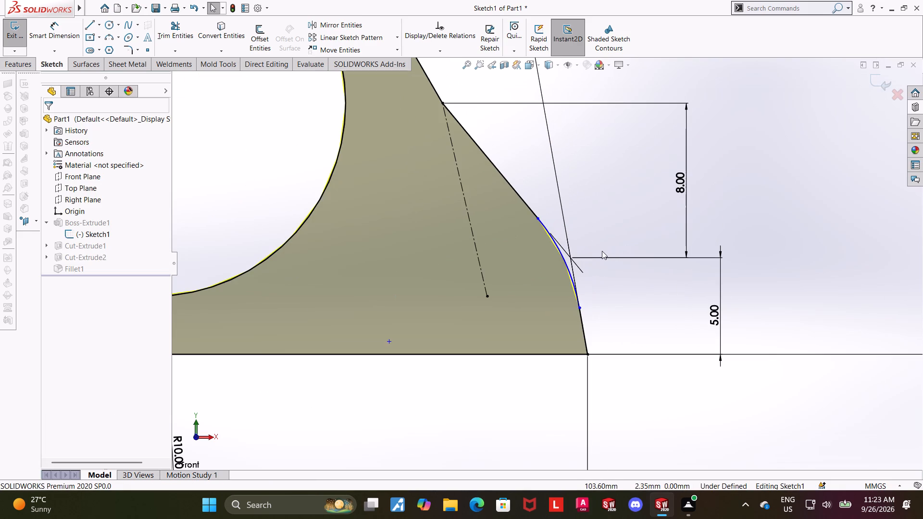
pyautogui.click(180, 32)
pyautogui.moveTo(595, 235); pyautogui.dragTo(535, 274)
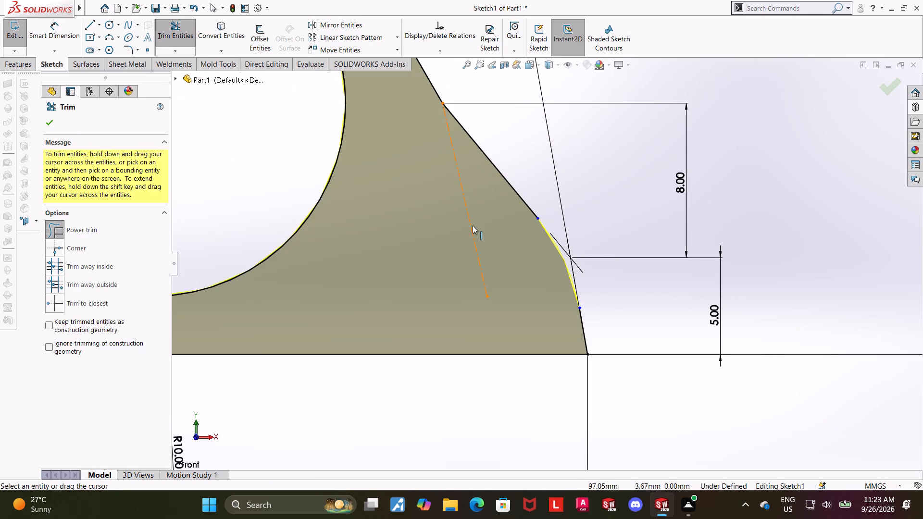
pyautogui.press('Escape')
pyautogui.press('Escape')
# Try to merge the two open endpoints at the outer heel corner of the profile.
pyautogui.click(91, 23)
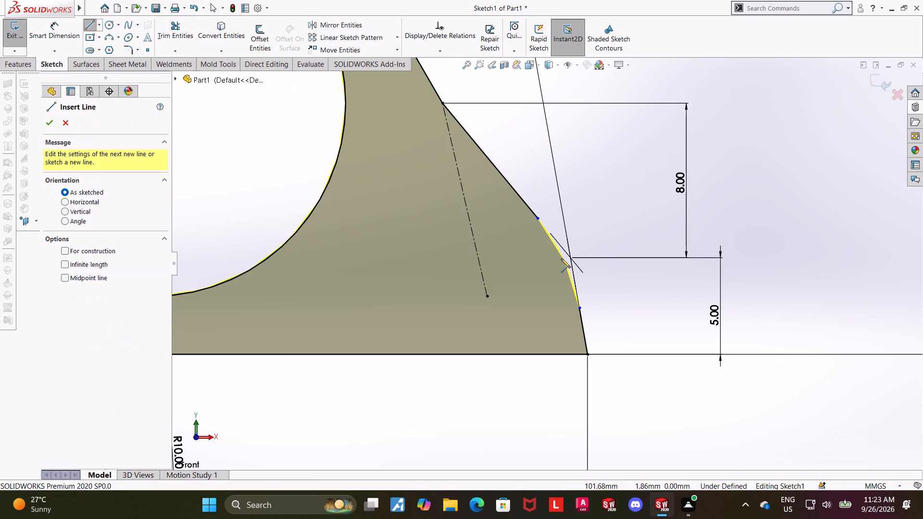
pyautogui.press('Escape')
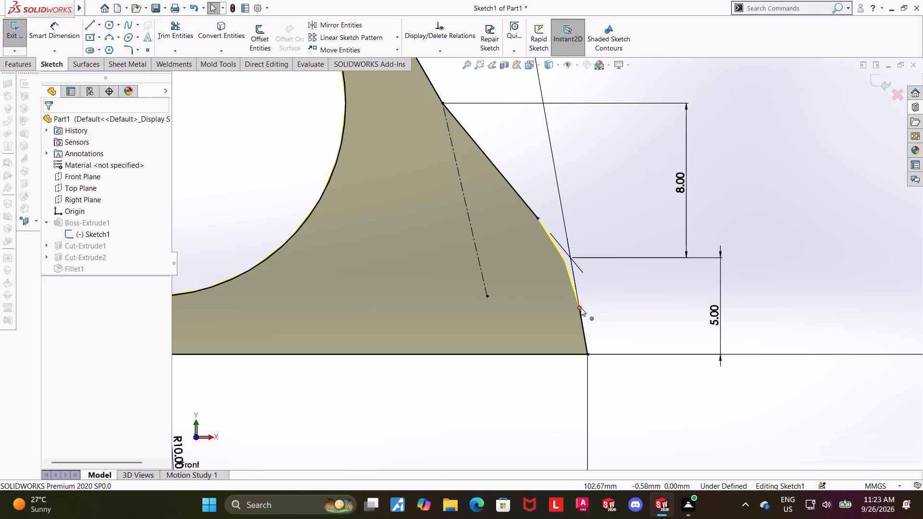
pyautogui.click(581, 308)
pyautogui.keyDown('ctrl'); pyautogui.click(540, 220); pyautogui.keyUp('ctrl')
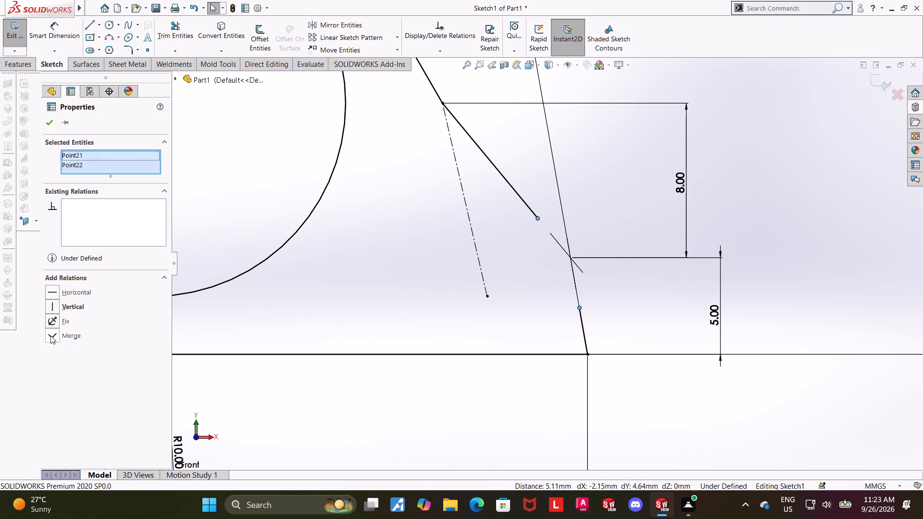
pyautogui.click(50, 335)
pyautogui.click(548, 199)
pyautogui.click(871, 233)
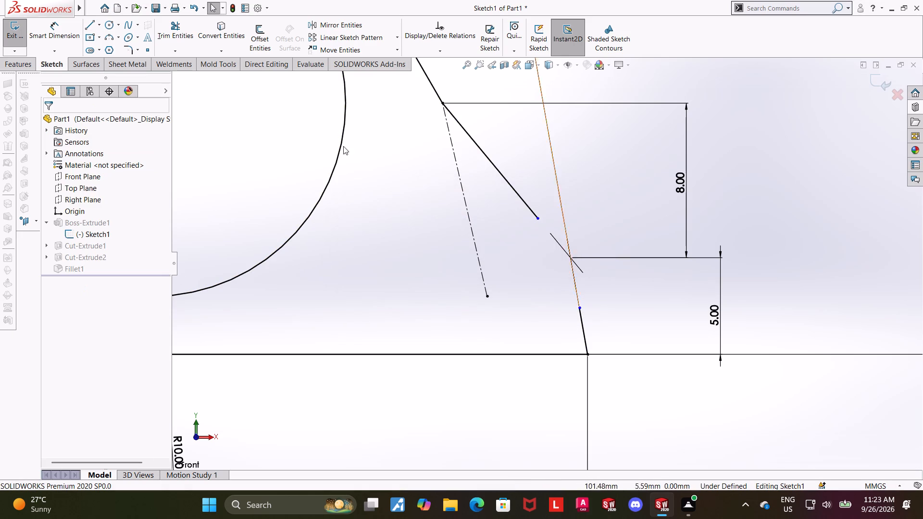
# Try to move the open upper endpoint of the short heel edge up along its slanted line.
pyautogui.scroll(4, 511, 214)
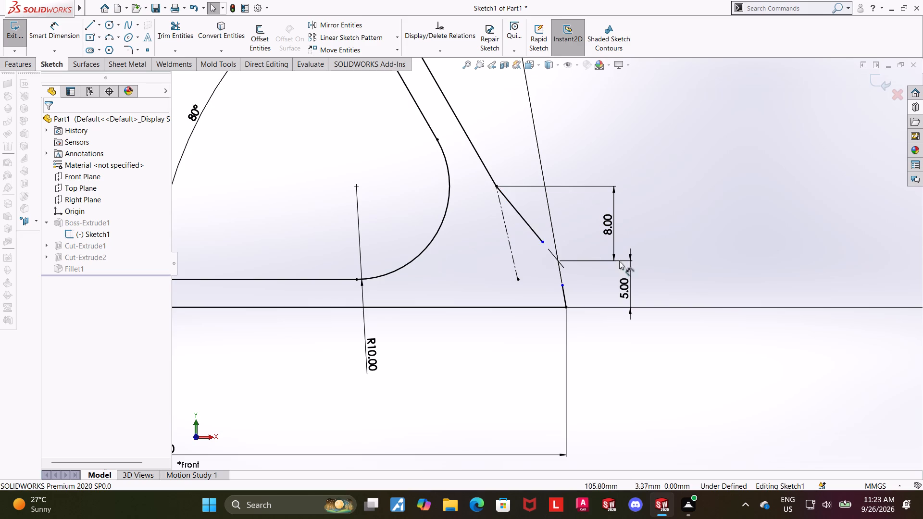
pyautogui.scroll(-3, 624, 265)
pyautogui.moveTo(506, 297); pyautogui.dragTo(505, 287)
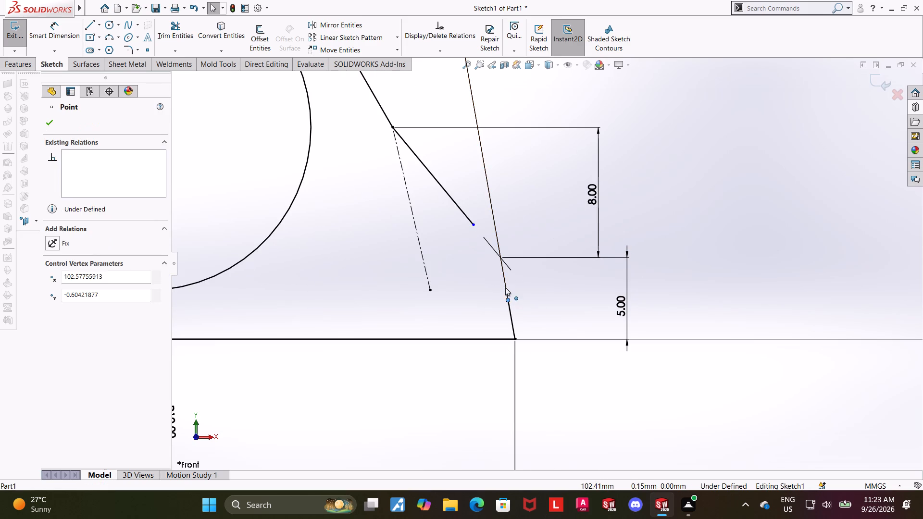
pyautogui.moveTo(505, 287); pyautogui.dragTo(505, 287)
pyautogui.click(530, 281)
# Replace the 5 mm heel height dimension with one from the short edge's open endpoint to the base line, set to 5 mm.
pyautogui.scroll(-5, 511, 257)
pyautogui.rightClick(821, 378)
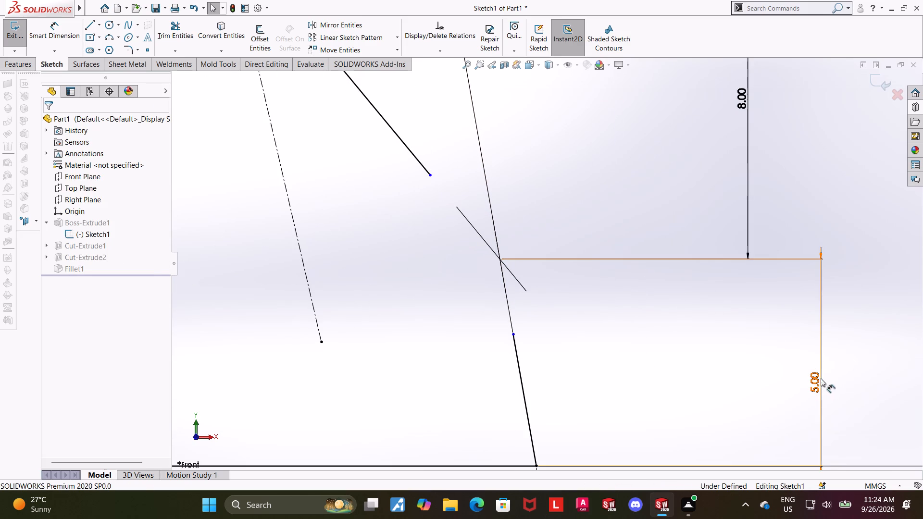
pyautogui.click(793, 377)
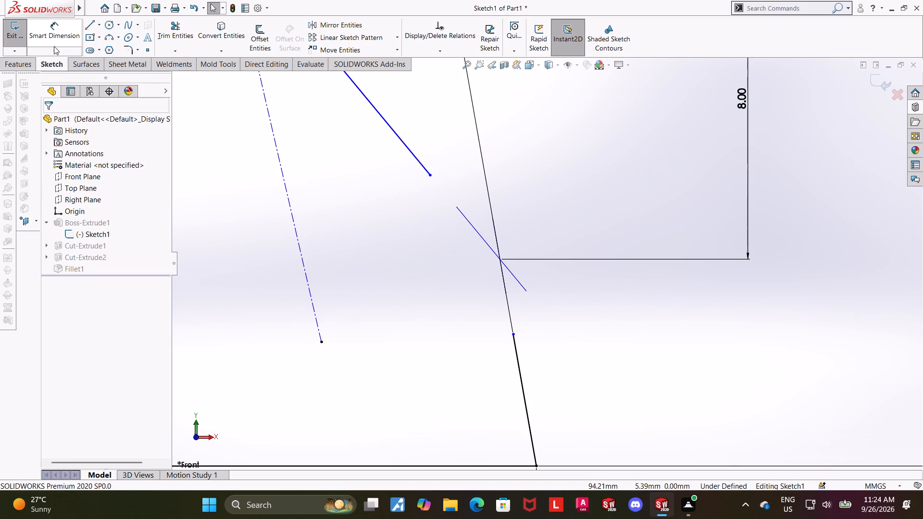
pyautogui.click(51, 42)
pyautogui.scroll(1, 526, 361)
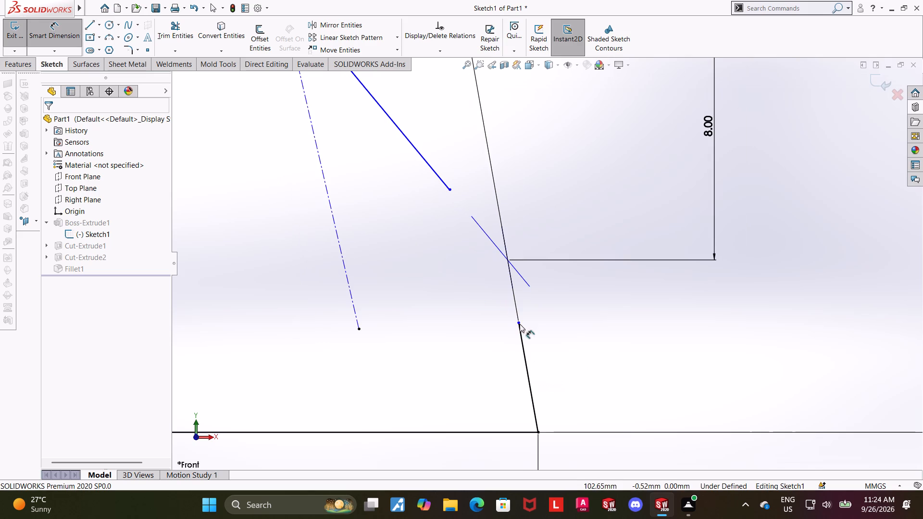
pyautogui.click(518, 321)
pyautogui.click(537, 432)
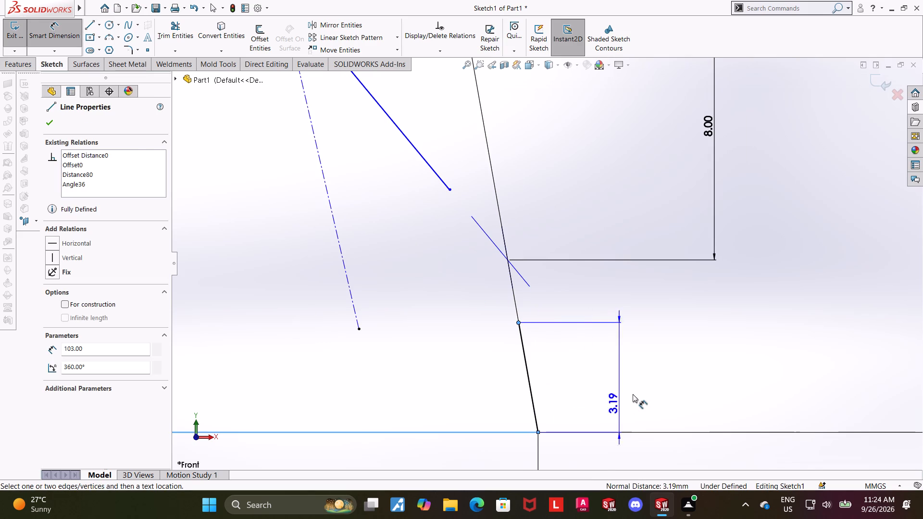
pyautogui.click(637, 391)
pyautogui.press('5')
pyautogui.press('Return')
pyautogui.press('Escape')
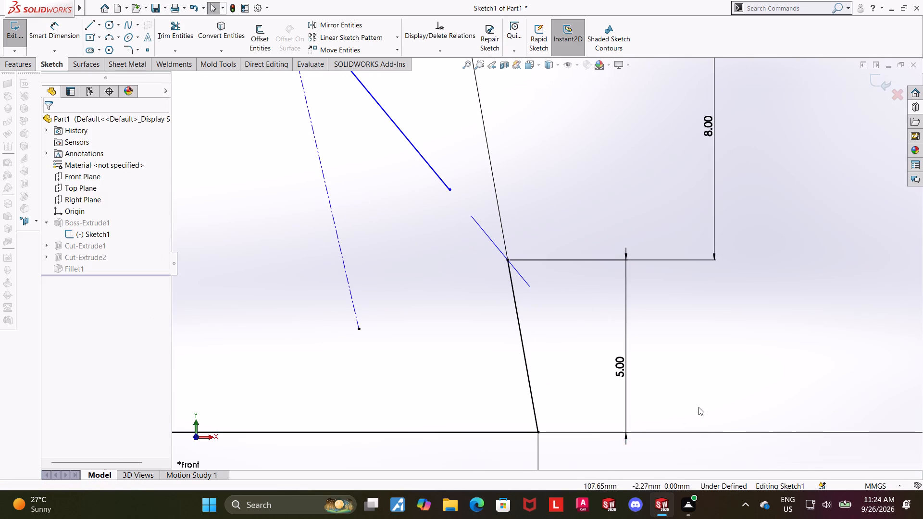
# Merge the open ends of the two outer heel lines into one sharp corner and exit the sketch to rebuild the stand.
pyautogui.scroll(14, 669, 348)
pyautogui.scroll(-3, 537, 157)
pyautogui.scroll(-3, 541, 302)
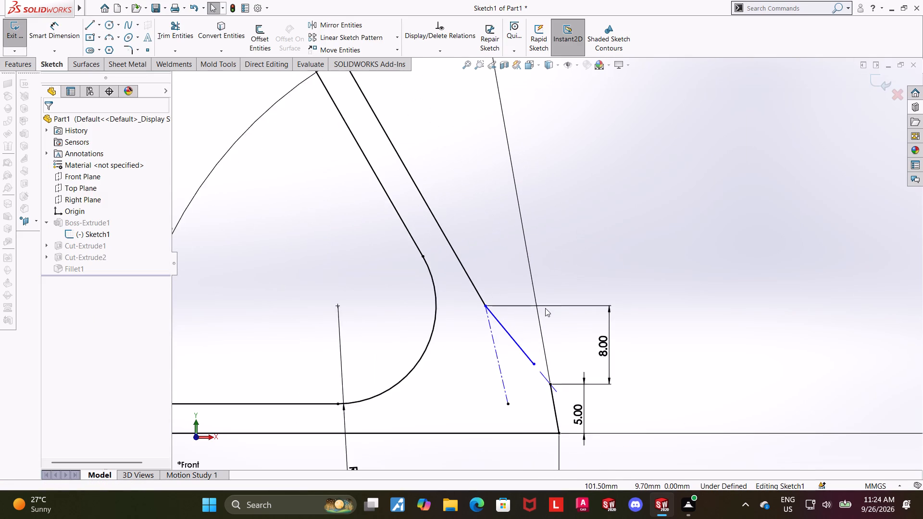
pyautogui.scroll(-3, 566, 408)
pyautogui.press('Escape')
pyautogui.press('Escape')
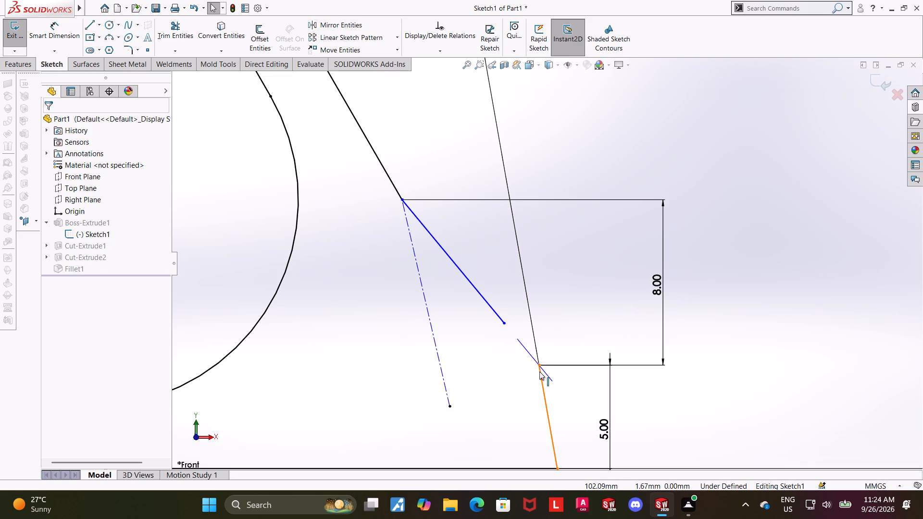
pyautogui.click(539, 366)
pyautogui.keyDown('ctrl'); pyautogui.click(503, 323); pyautogui.keyUp('ctrl')
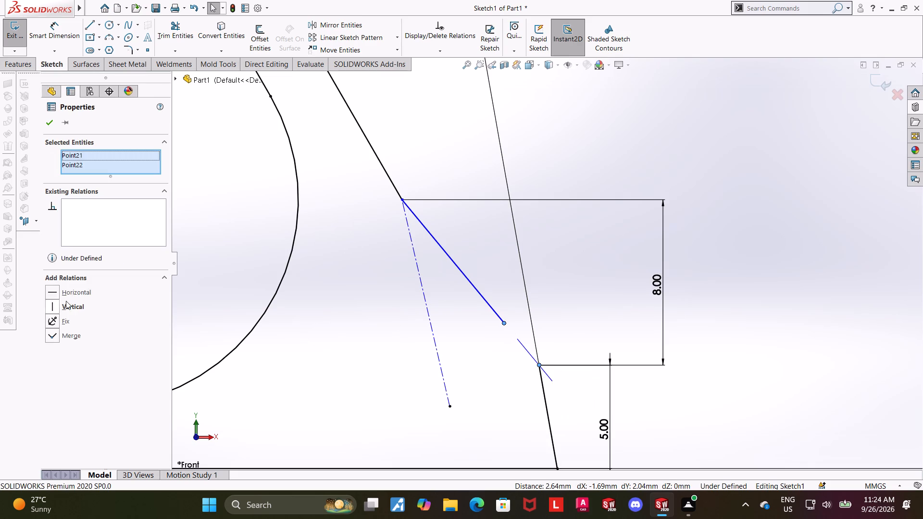
pyautogui.click(53, 334)
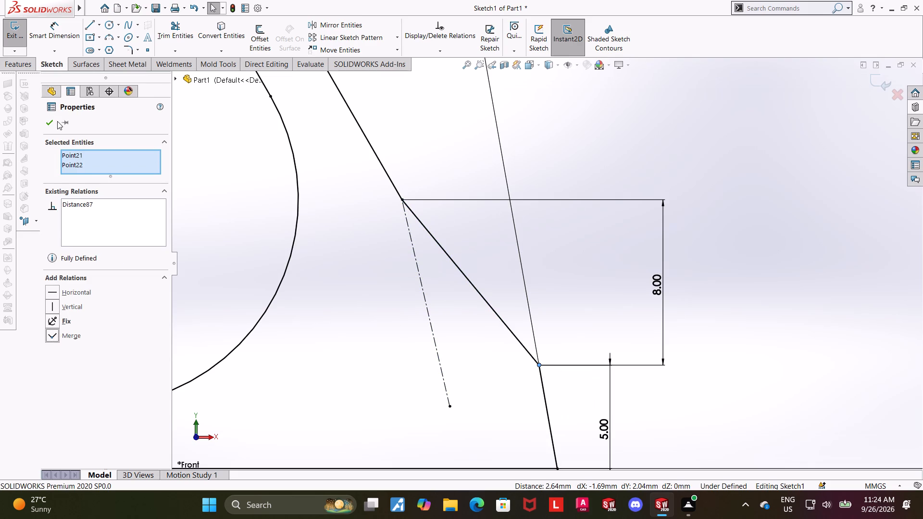
pyautogui.click(57, 121)
pyautogui.click(49, 117)
pyautogui.scroll(6, 704, 231)
pyautogui.click(696, 227)
pyautogui.click(876, 86)
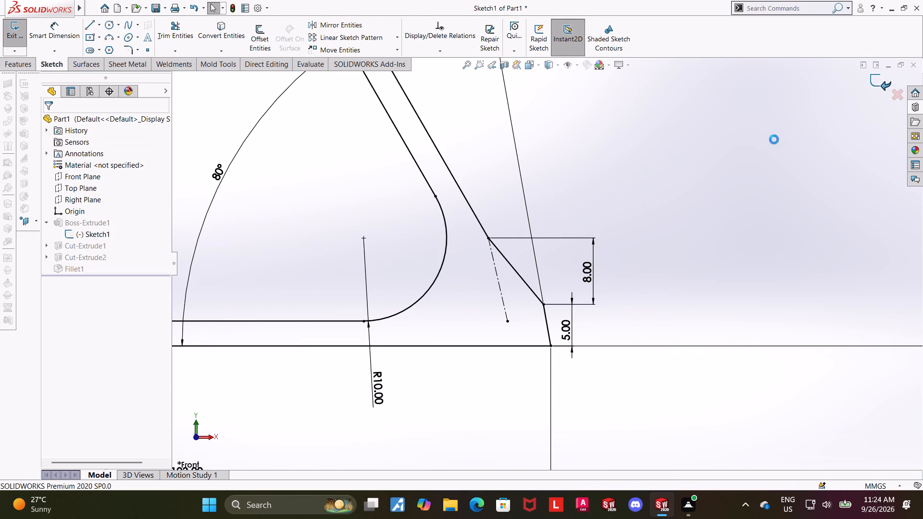
# Examine the rebuilt stand from the side of the heel and in isometric view.
pyautogui.scroll(3, 768, 143)
pyautogui.scroll(8, 561, 197)
pyautogui.moveTo(563, 197); pyautogui.dragTo(600, 208, button='middle')
pyautogui.moveTo(536, 221); pyautogui.dragTo(547, 231, button='middle')
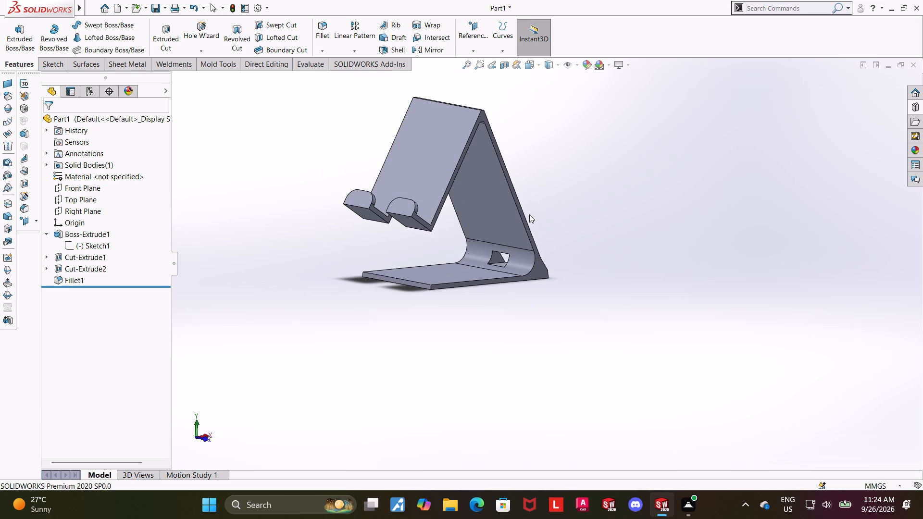
pyautogui.scroll(-4, 523, 179)
pyautogui.scroll(3, 525, 205)
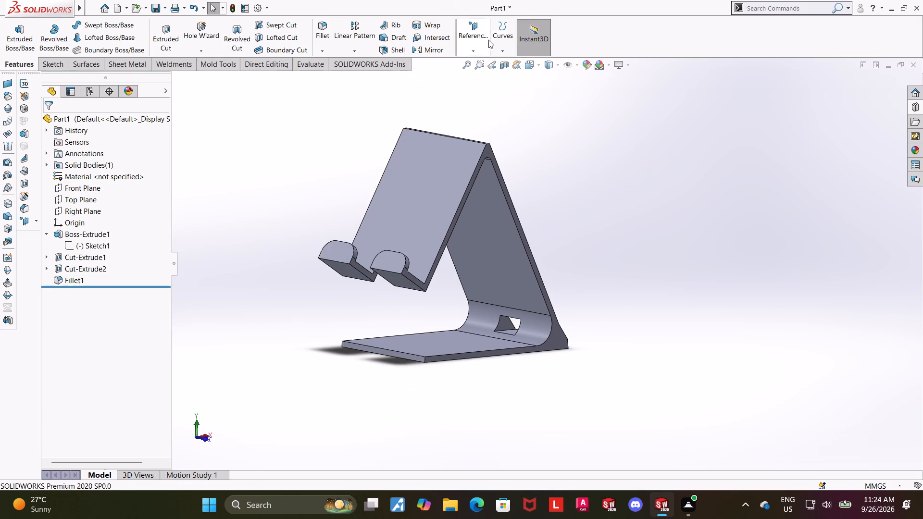
pyautogui.click(529, 69)
pyautogui.click(427, 248)
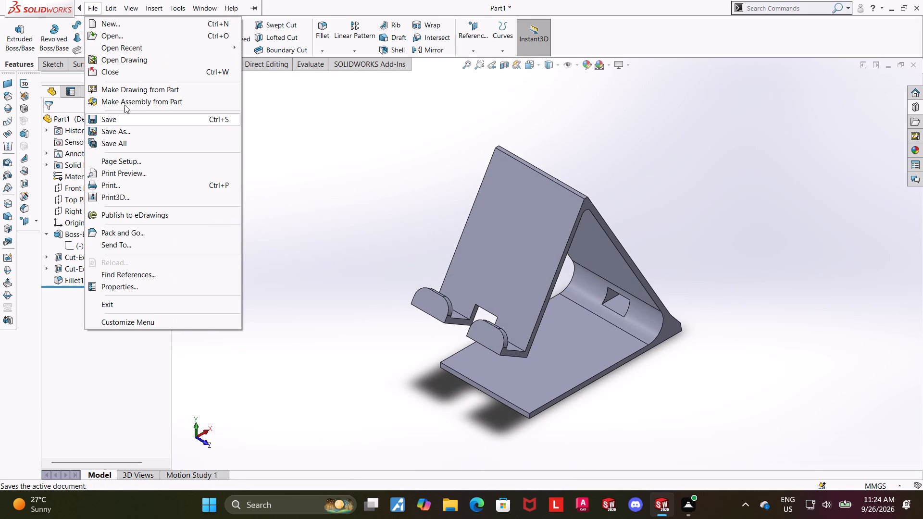
# Save the part in the Downloads folder under the name "phone stand".
pyautogui.click(125, 134)
pyautogui.write('phone stand')
pyautogui.press('space')
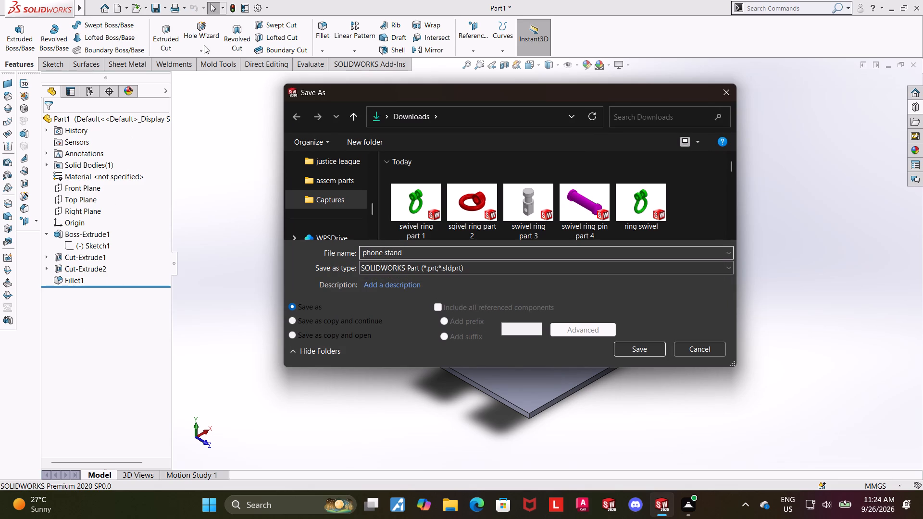
pyautogui.click(657, 354)
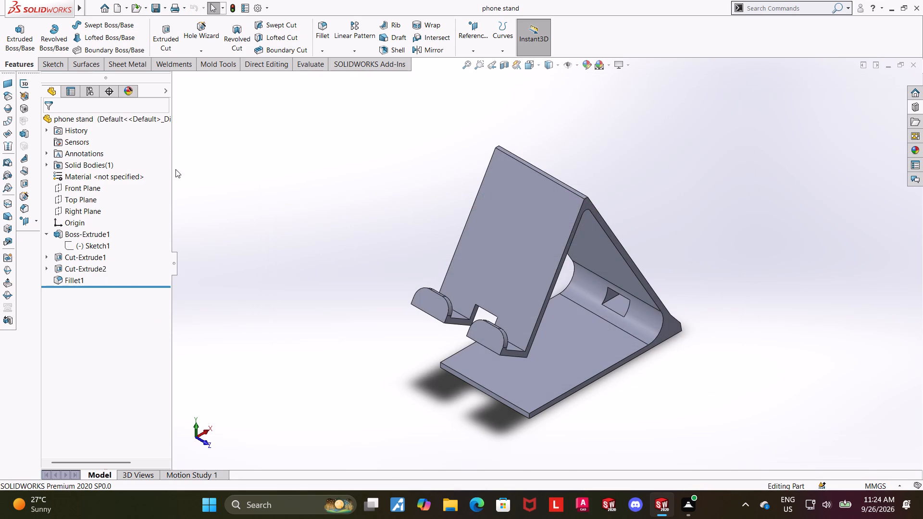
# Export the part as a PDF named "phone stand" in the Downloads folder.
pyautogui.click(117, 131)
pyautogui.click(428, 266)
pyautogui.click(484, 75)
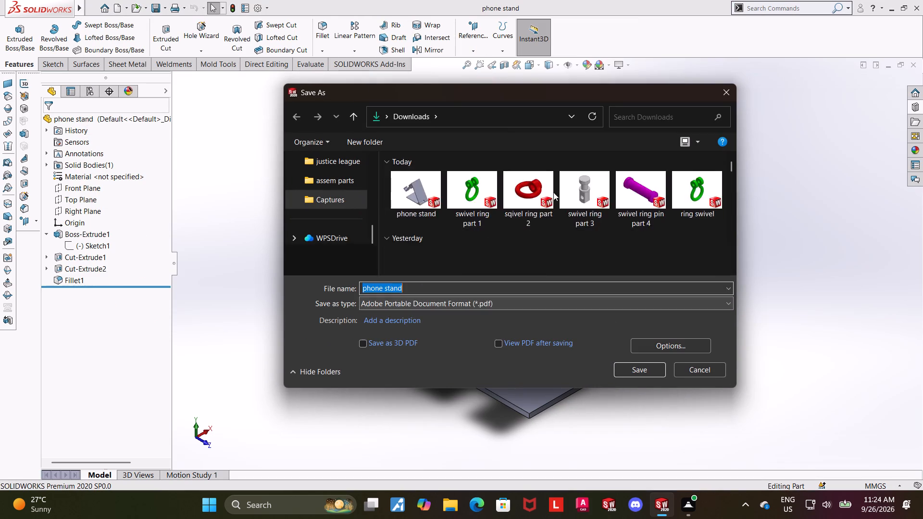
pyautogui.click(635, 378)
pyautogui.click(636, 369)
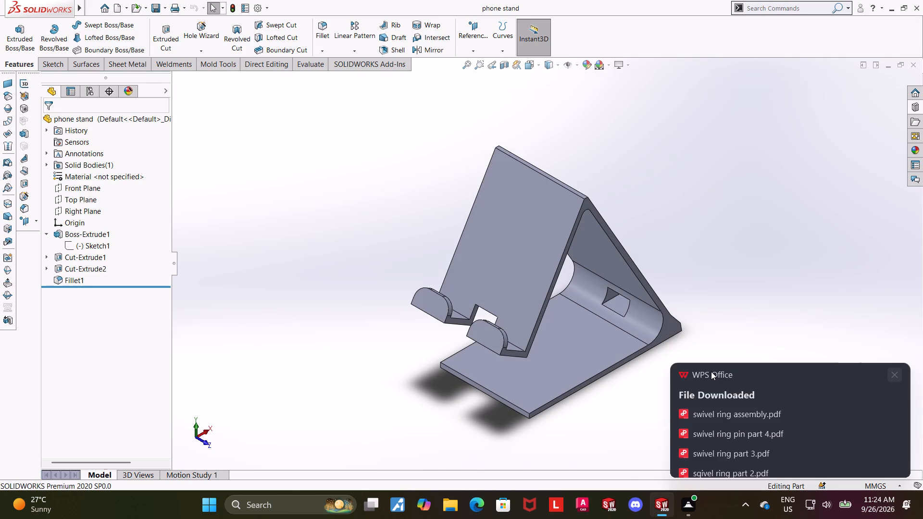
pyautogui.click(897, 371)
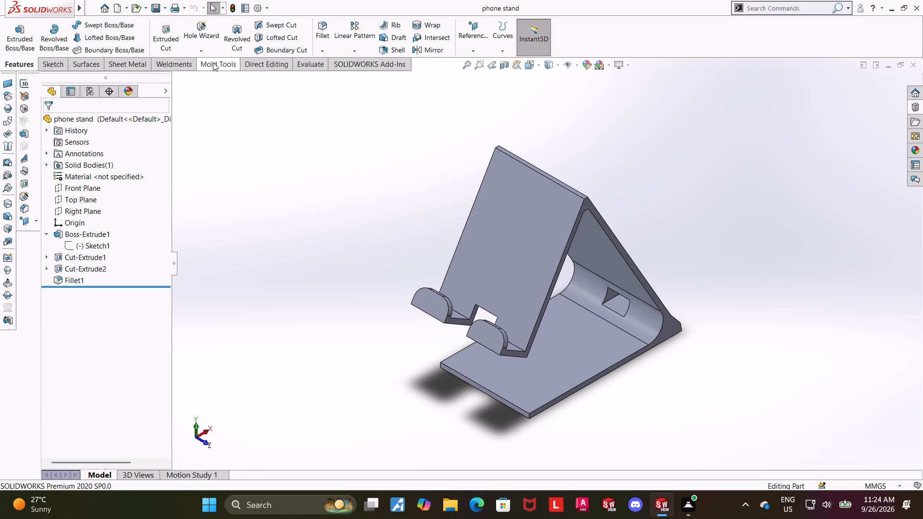
# Fillet the two short vertical corner edges at the front of the base plate with a symmetric 7 mm radius.
pyautogui.click(319, 29)
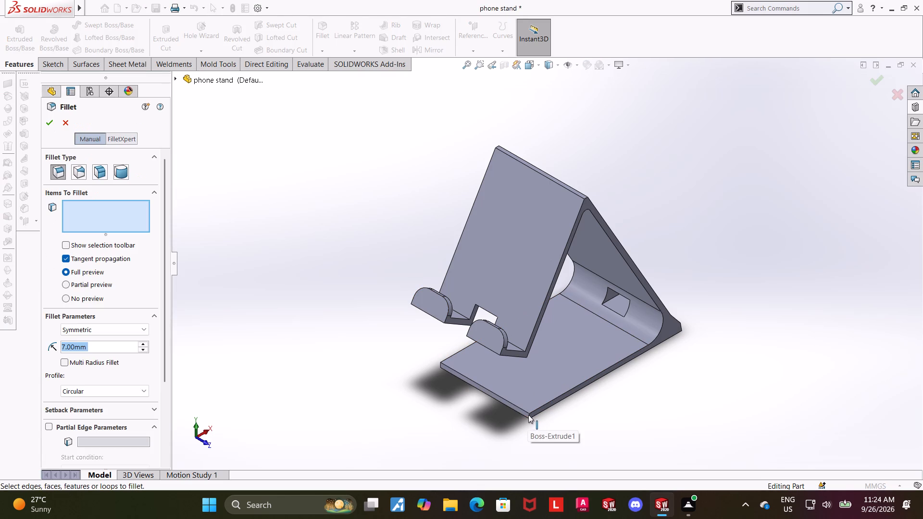
pyautogui.click(528, 415)
pyautogui.rightClick(91, 210)
pyautogui.click(116, 232)
pyautogui.scroll(-2, 506, 435)
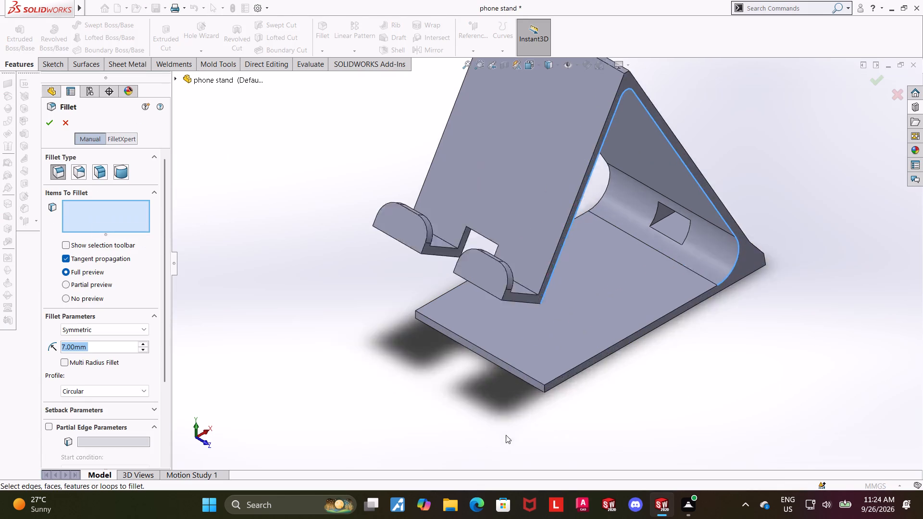
pyautogui.scroll(-3, 506, 435)
pyautogui.click(577, 321)
pyautogui.moveTo(424, 299); pyautogui.dragTo(513, 317, button='middle')
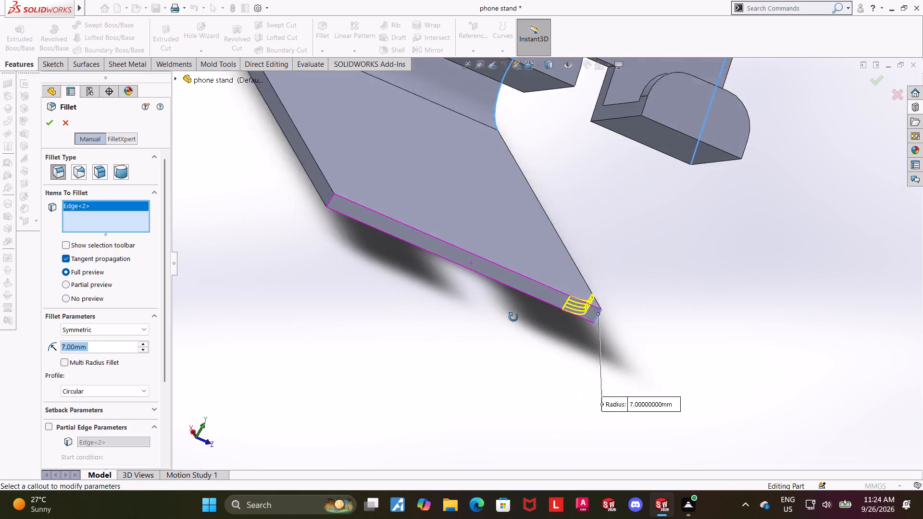
pyautogui.moveTo(513, 317); pyautogui.dragTo(526, 328, button='middle')
pyautogui.click(386, 219)
pyautogui.moveTo(554, 319); pyautogui.dragTo(481, 340, button='middle')
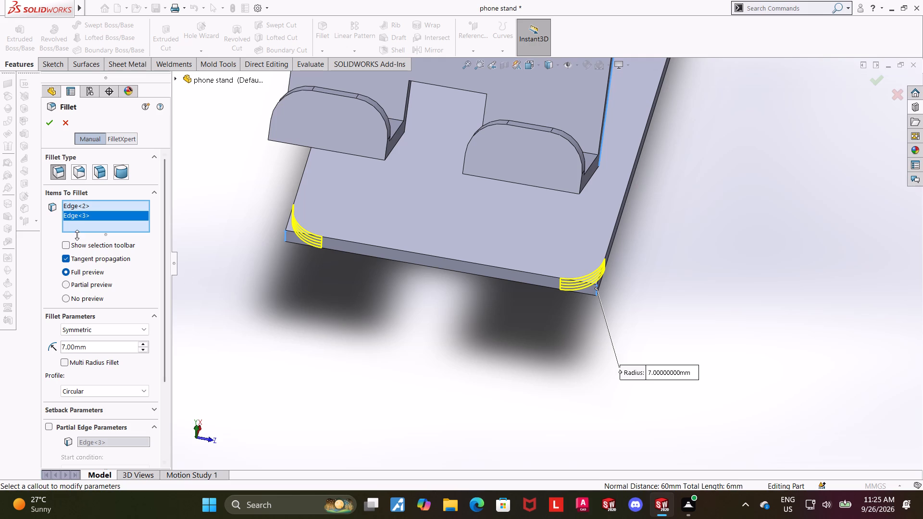
pyautogui.click(50, 117)
pyautogui.click(346, 296)
# Examine the stand with its rounded base corners from several angles and in isometric view.
pyautogui.moveTo(352, 308); pyautogui.dragTo(358, 377, button='middle')
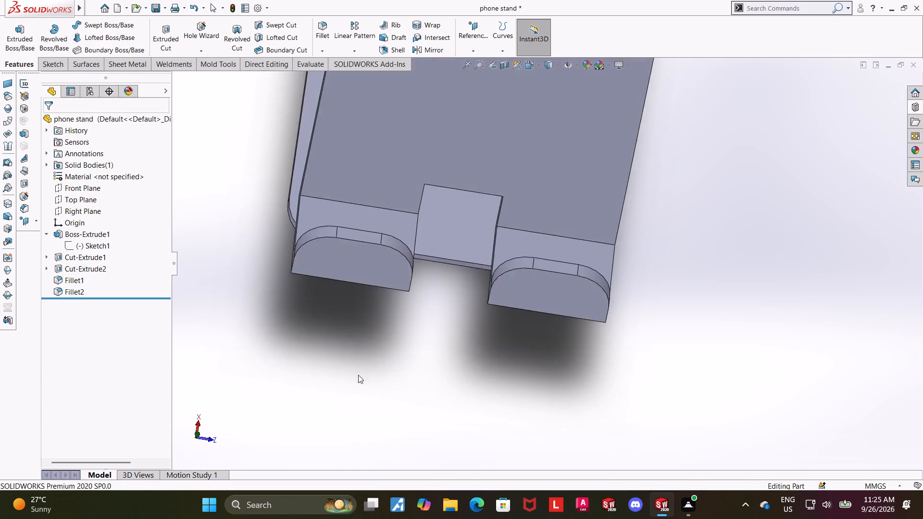
pyautogui.scroll(5, 357, 368)
pyautogui.scroll(1, 637, 291)
pyautogui.moveTo(637, 291); pyautogui.dragTo(604, 224, button='middle')
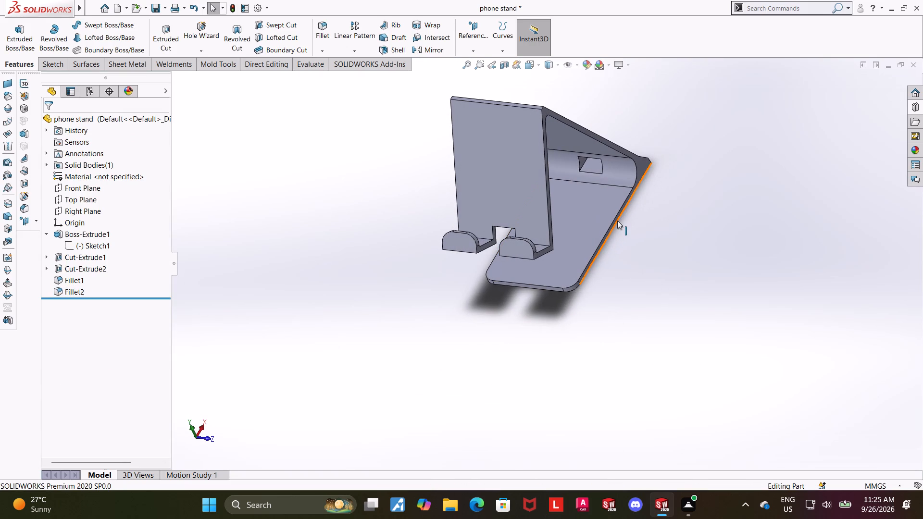
pyautogui.moveTo(654, 239); pyautogui.dragTo(661, 246, button='middle')
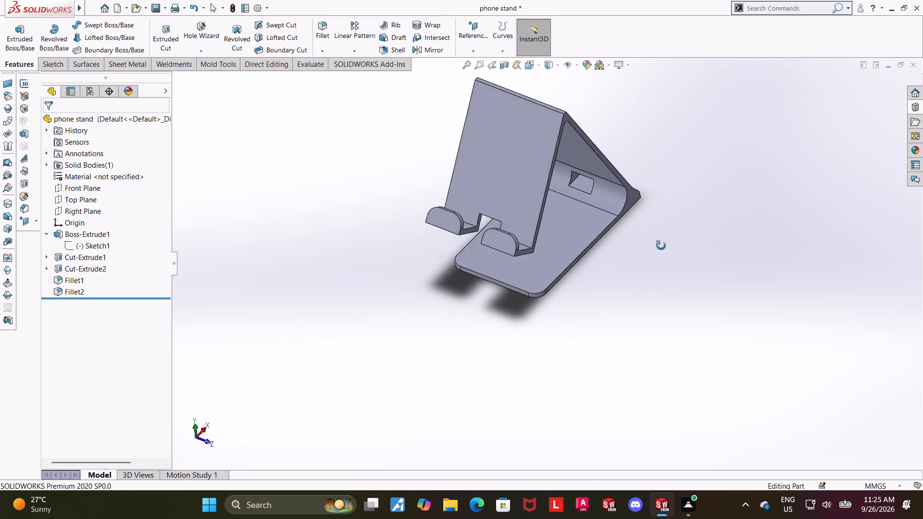
pyautogui.moveTo(661, 246); pyautogui.dragTo(624, 227, button='middle')
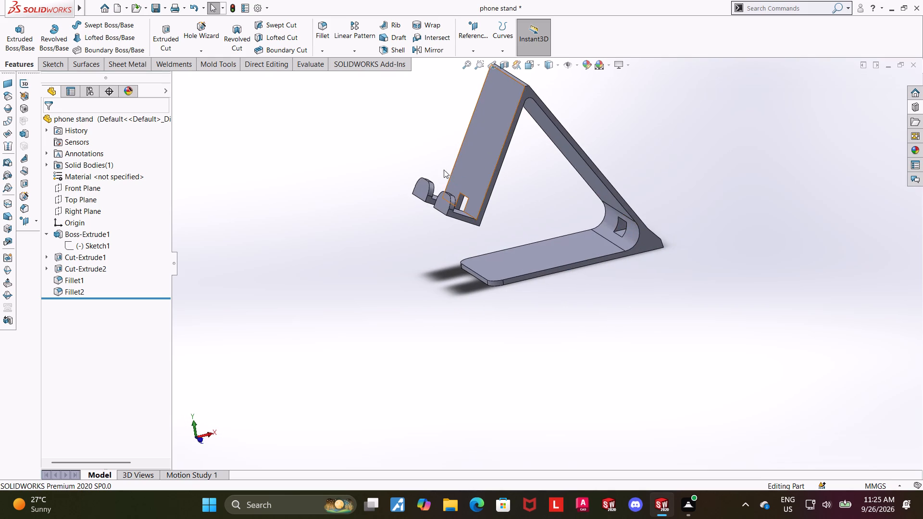
pyautogui.click(534, 60)
pyautogui.click(363, 272)
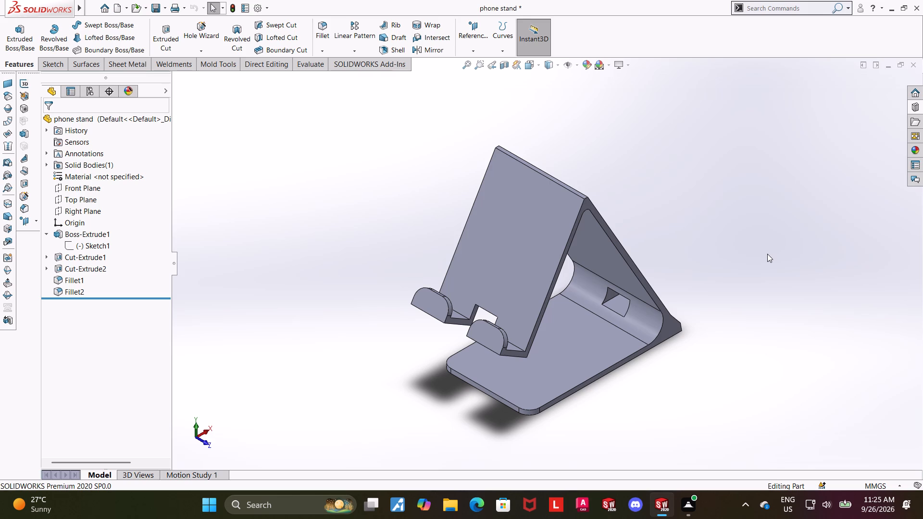
# Save the phone stand part.
pyautogui.click(156, 6)
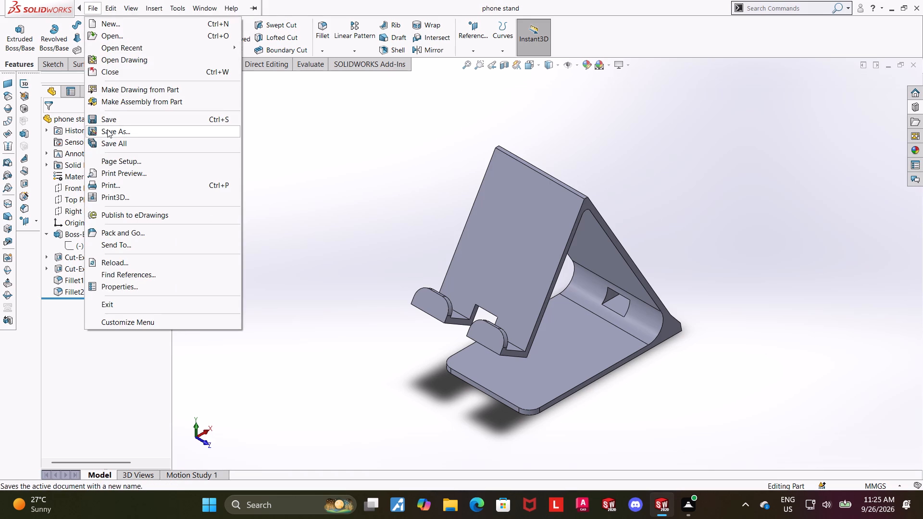
# Export the updated part as the PDF "phone stand" in Downloads, replacing the existing file.
pyautogui.click(107, 129)
pyautogui.click(464, 271)
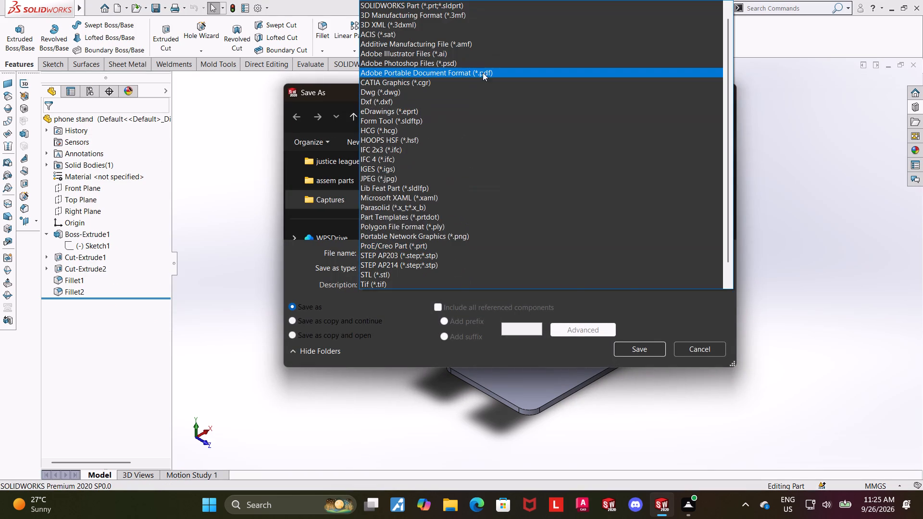
pyautogui.click(483, 73)
pyautogui.click(643, 370)
pyautogui.click(487, 253)
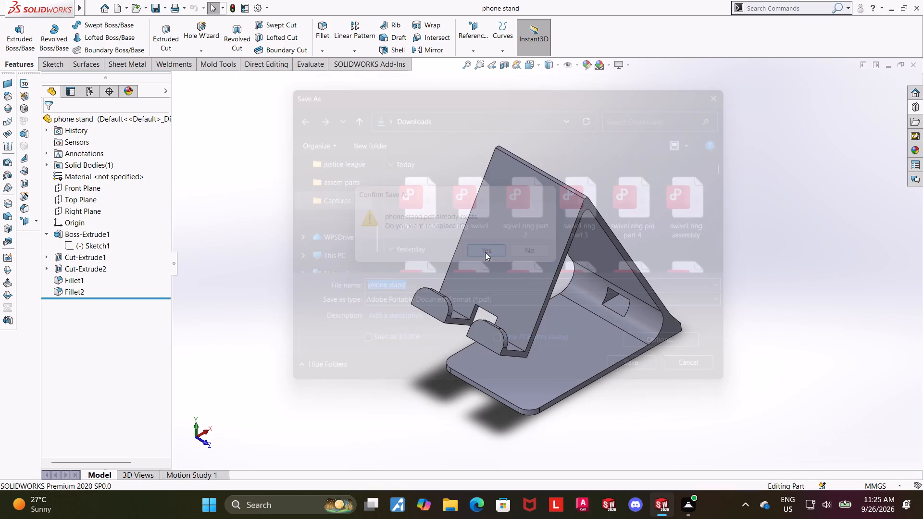